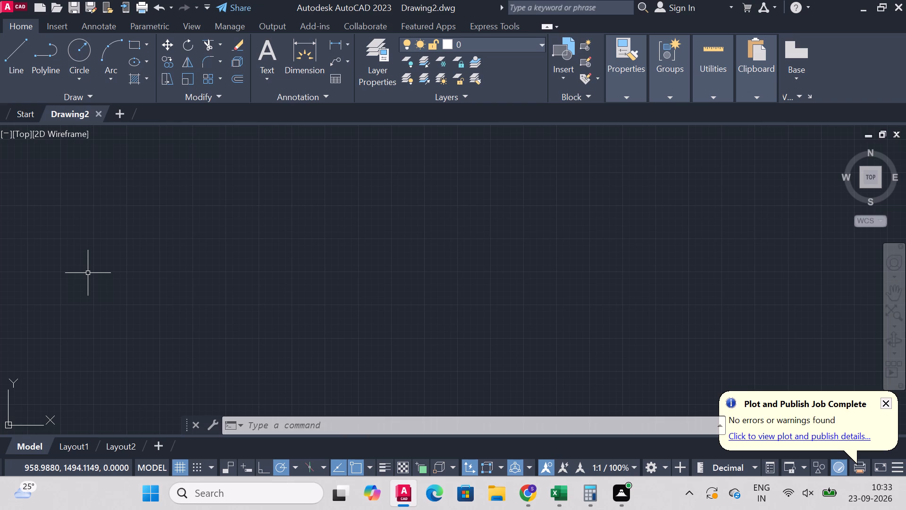
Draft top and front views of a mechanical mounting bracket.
Set the model space limits with lower corner 0,0 and upper corner 100,100.
type("limits")
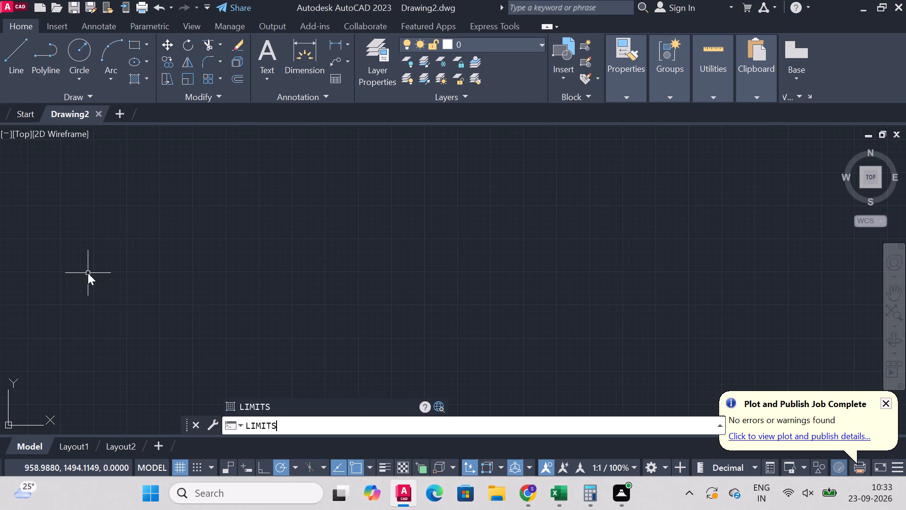
key("Return")
type("0,0")
key("Return")
type("10")
key("0")
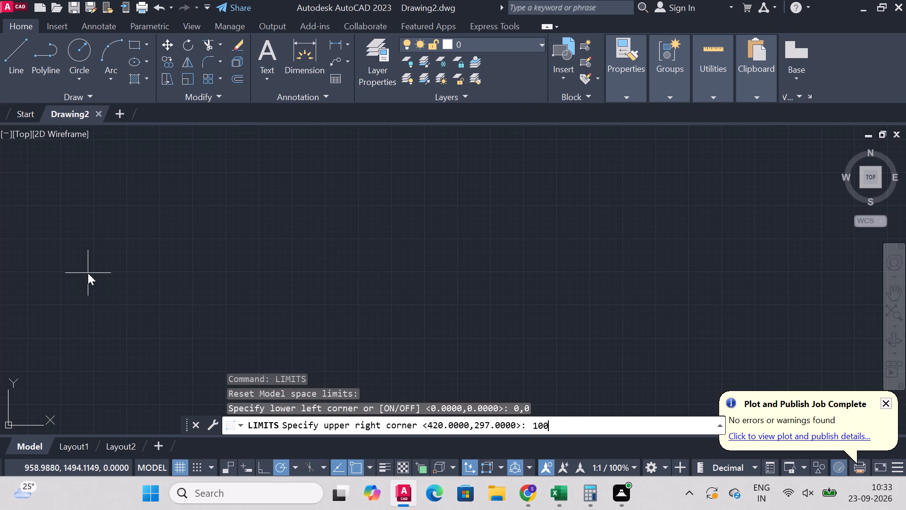
type(",100")
key("Return")
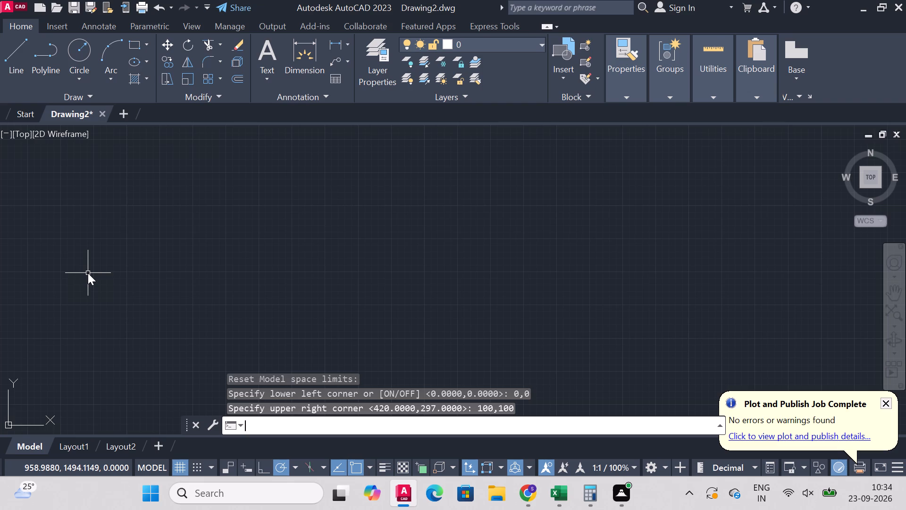
Set the drawing units' length precision to one decimal place (0.0).
type("units")
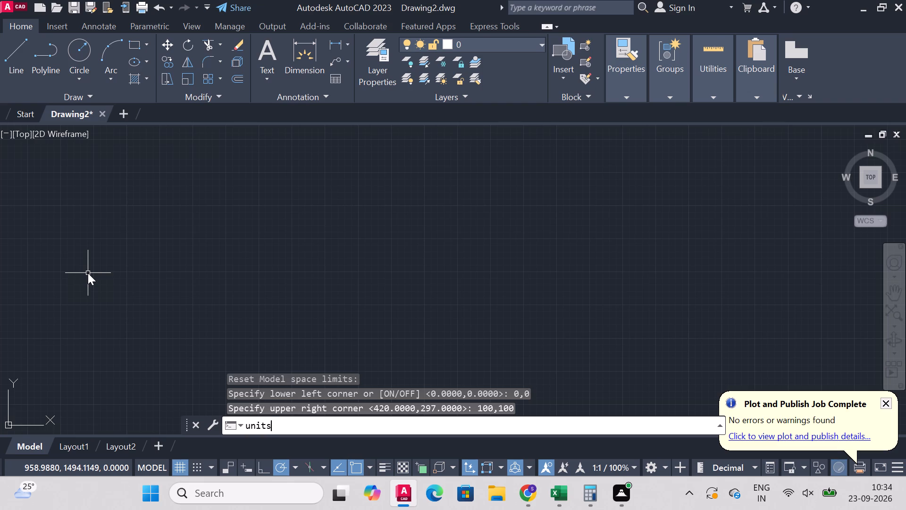
key("Return")
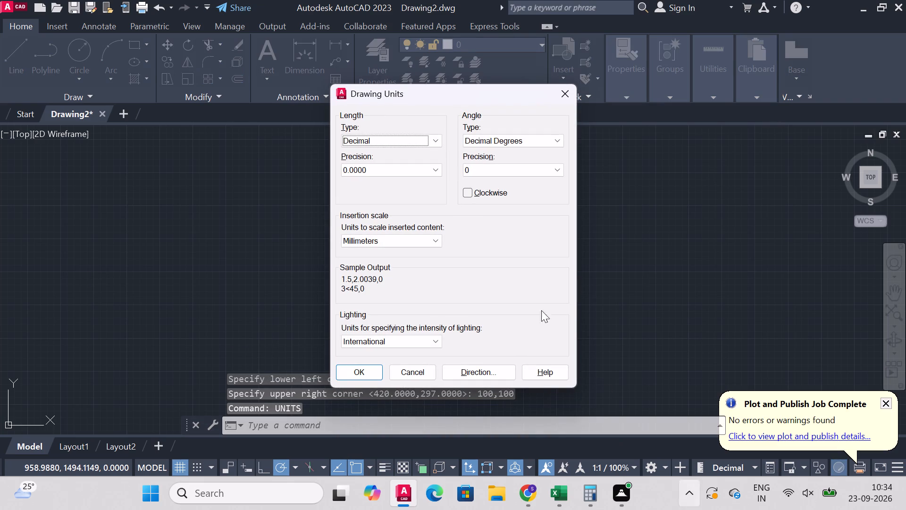
left_click(425, 172)
left_click(402, 185)
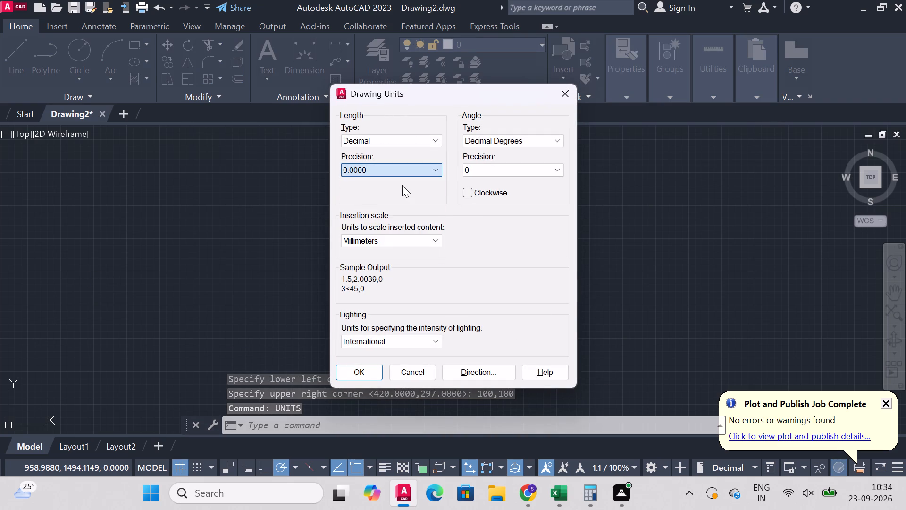
left_click(407, 167)
left_click(387, 195)
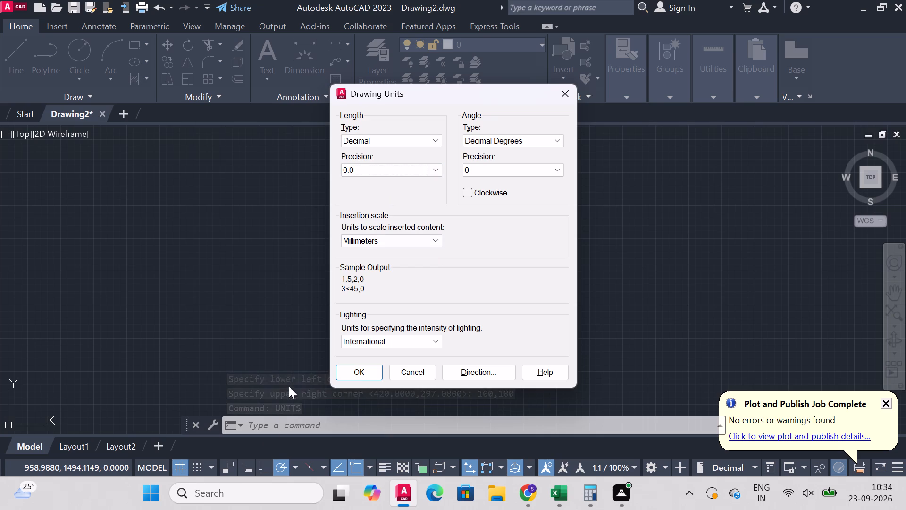
left_click(346, 369)
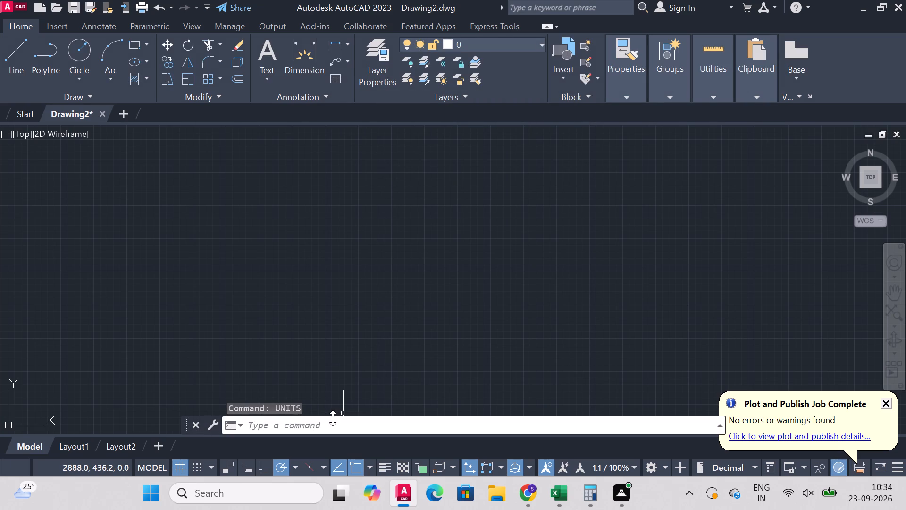
Turn on command logging with LOGFILEON.
left_click(319, 426)
type("logfi")
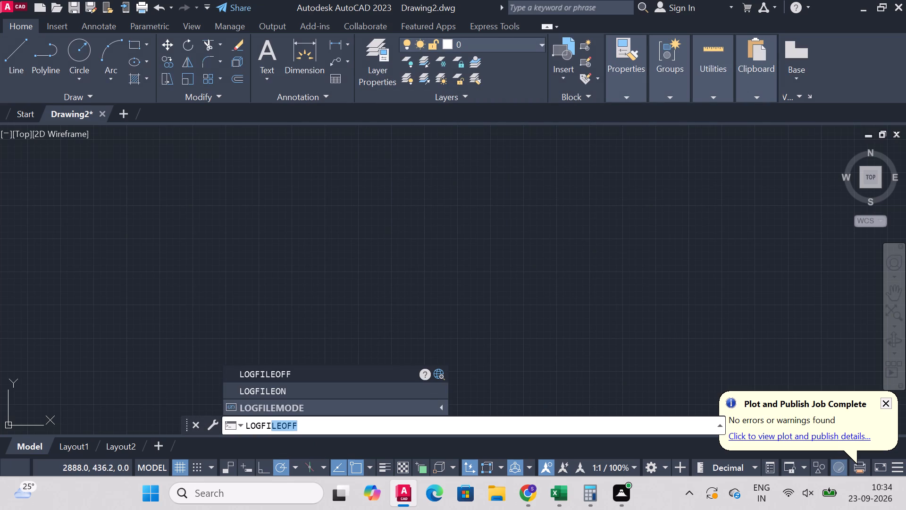
key("Down")
key("Return")
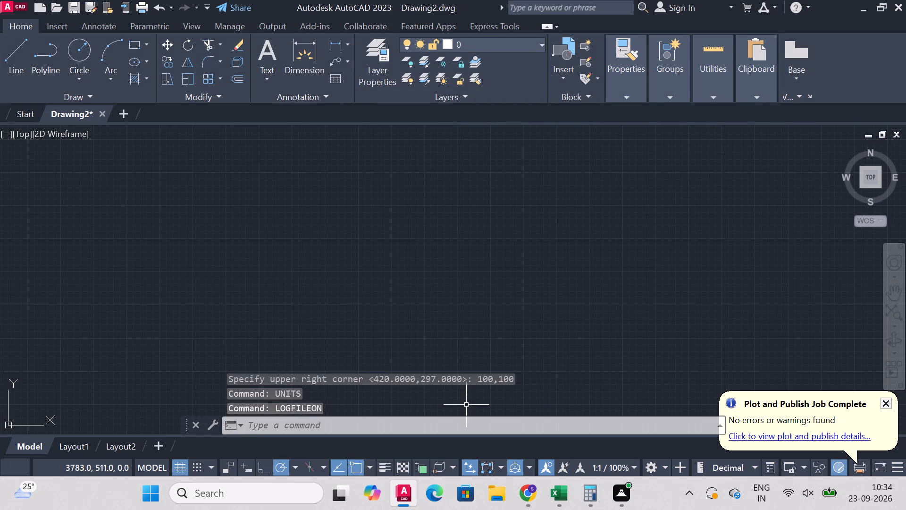
Modify the ISO-25 dimension style to text height 5, arrow size 3 and horizontal text alignment, and make it current.
key("d")
key("Return")
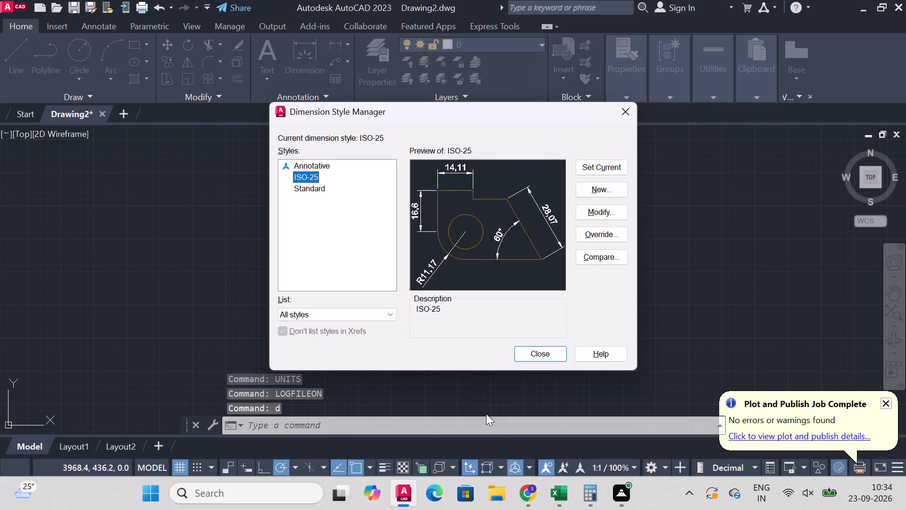
left_click(599, 206)
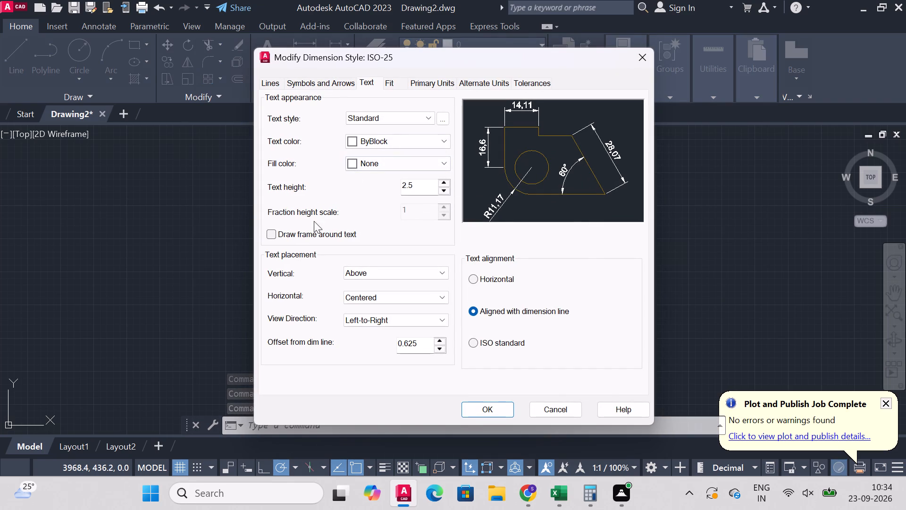
left_click_drag(426, 183, 328, 203)
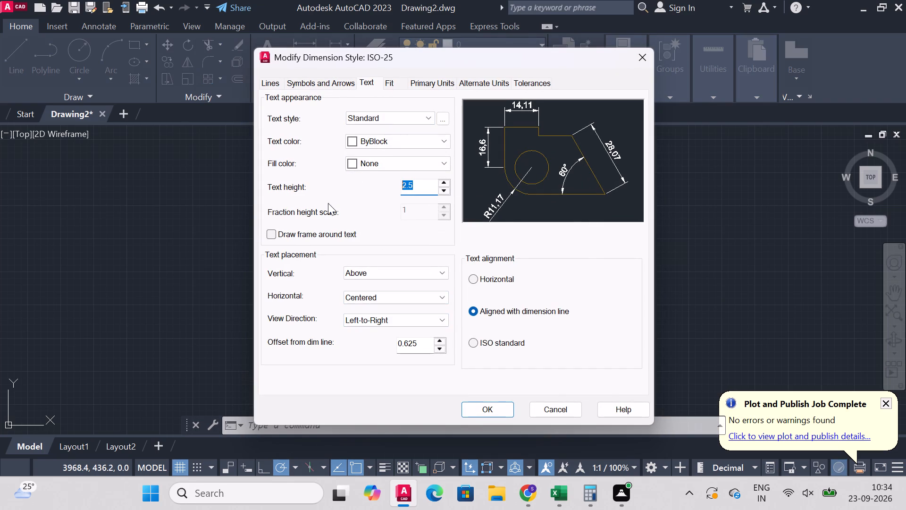
key("5")
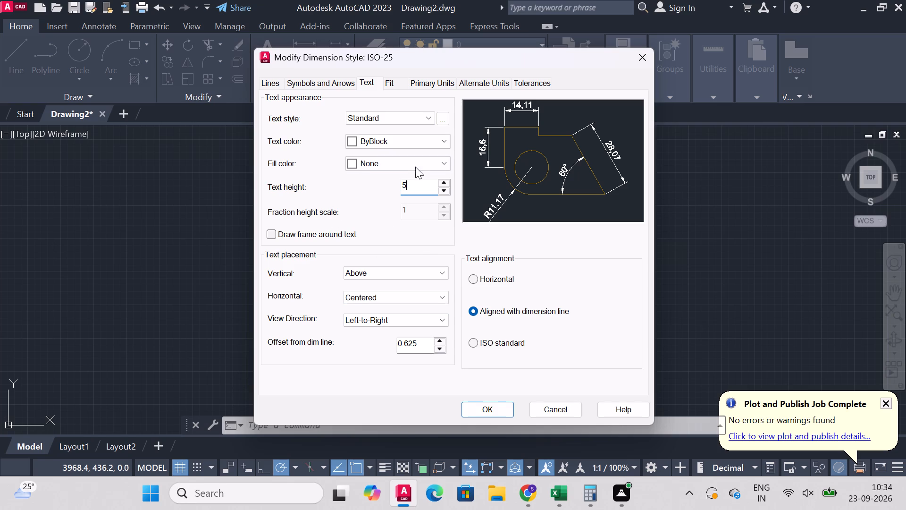
left_click(323, 85)
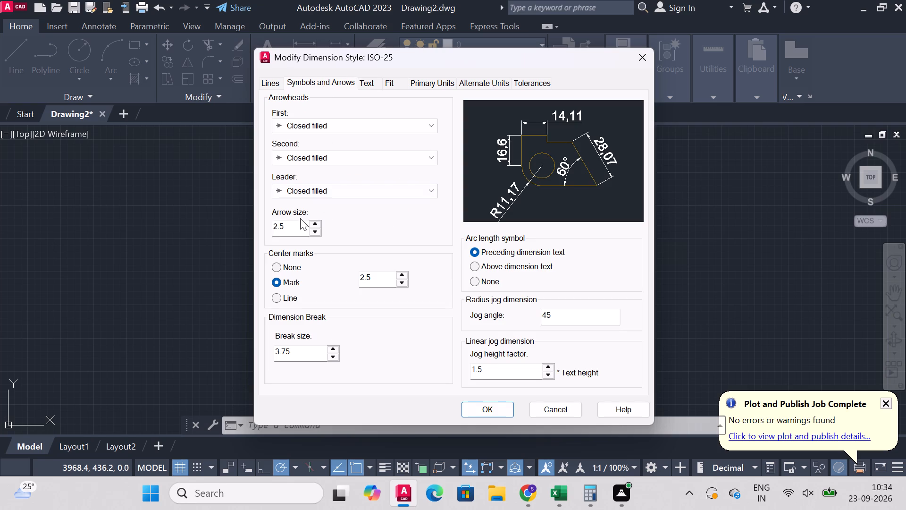
double_click(300, 218)
left_click(292, 218)
left_click_drag(293, 226, 176, 241)
key("3")
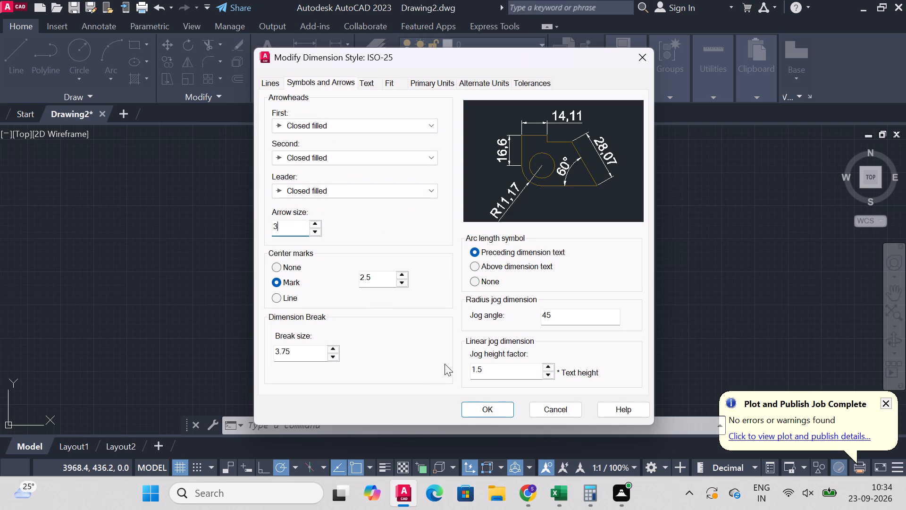
left_click(372, 85)
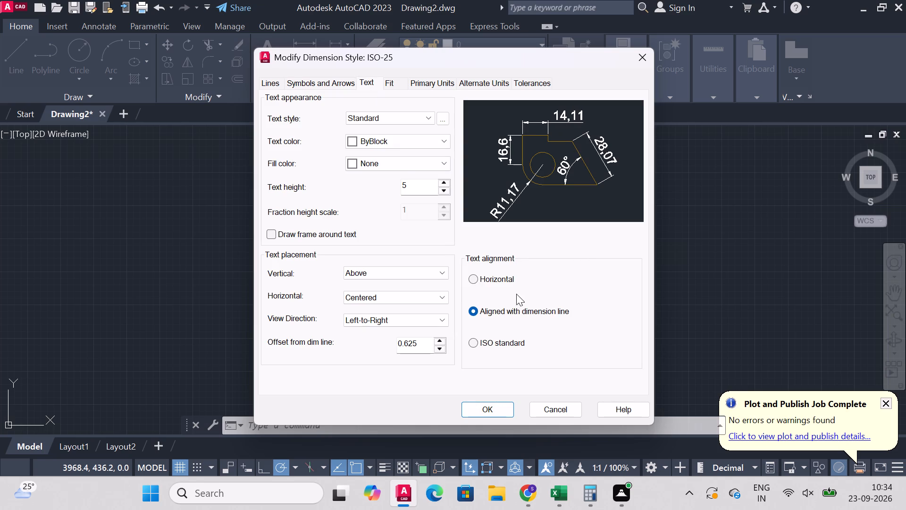
left_click(485, 280)
left_click(486, 404)
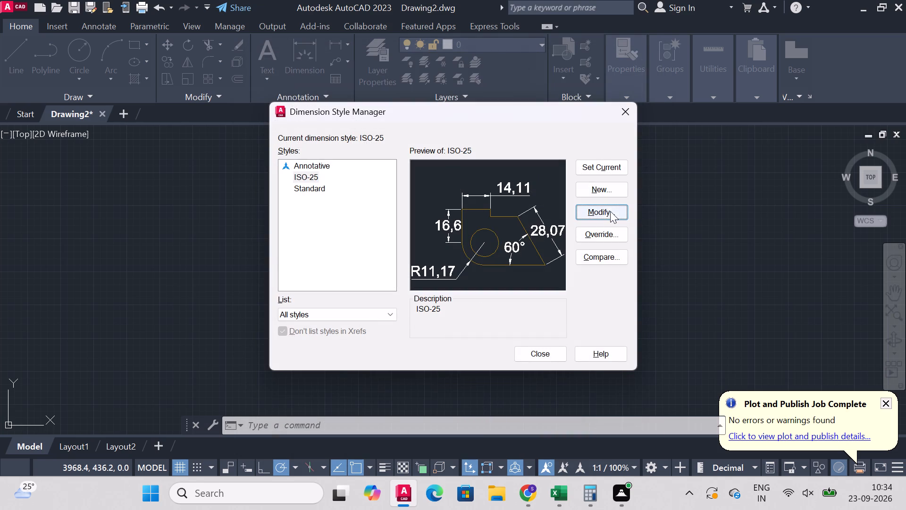
left_click(600, 166)
left_click(541, 359)
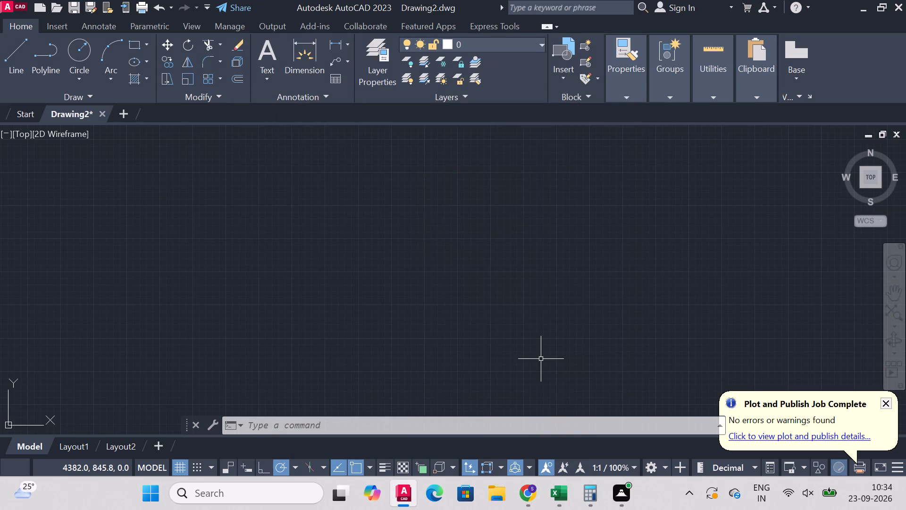
Draw a horizontal line 126 mm long across the middle of the drawing area.
key("z")
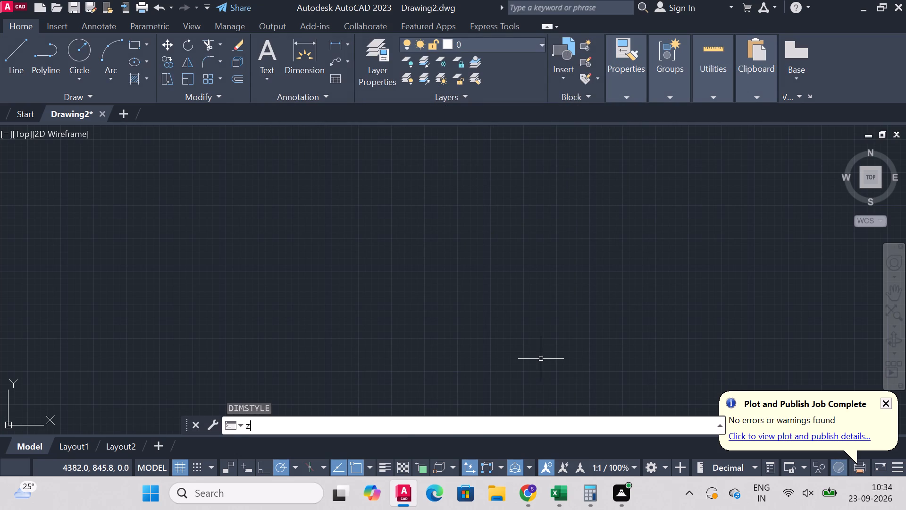
key("Return")
key("a")
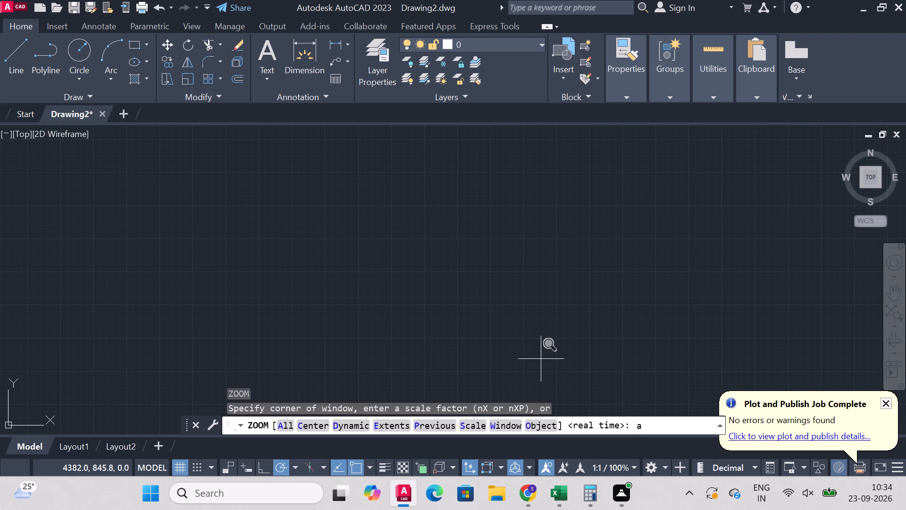
key("Return")
scroll(447, 259, "down", 2)
scroll(628, 250, "up", 2)
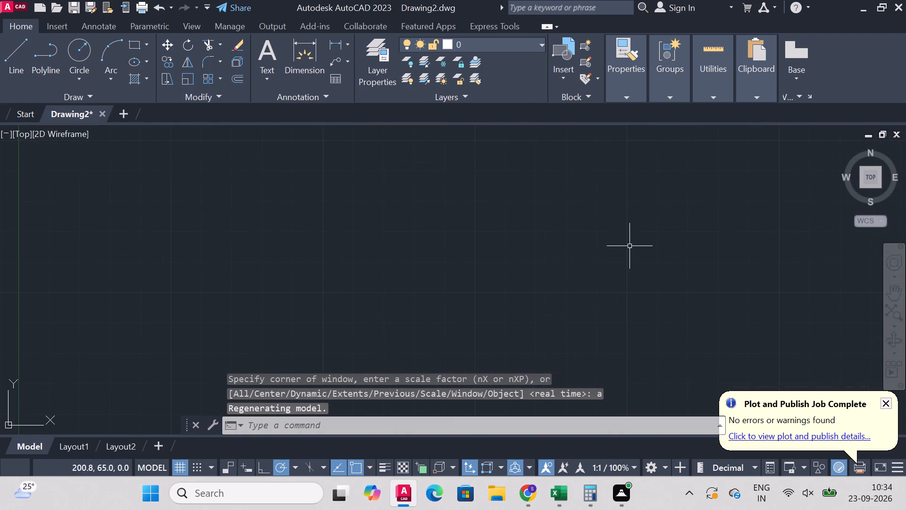
left_click(3, 53)
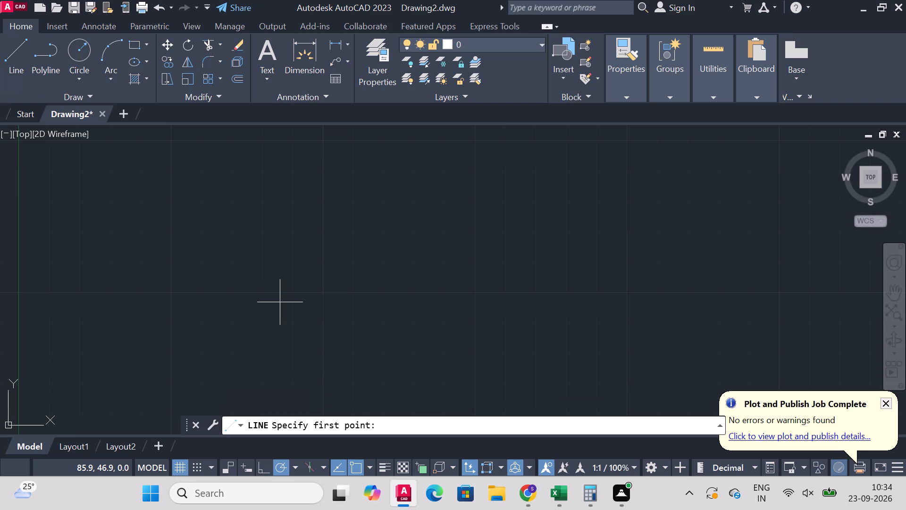
left_click(276, 292)
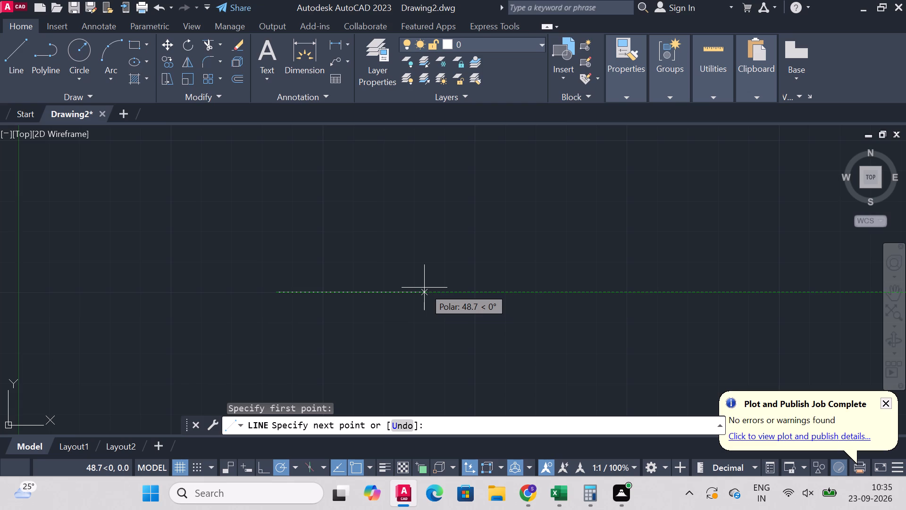
type("126")
key("Return")
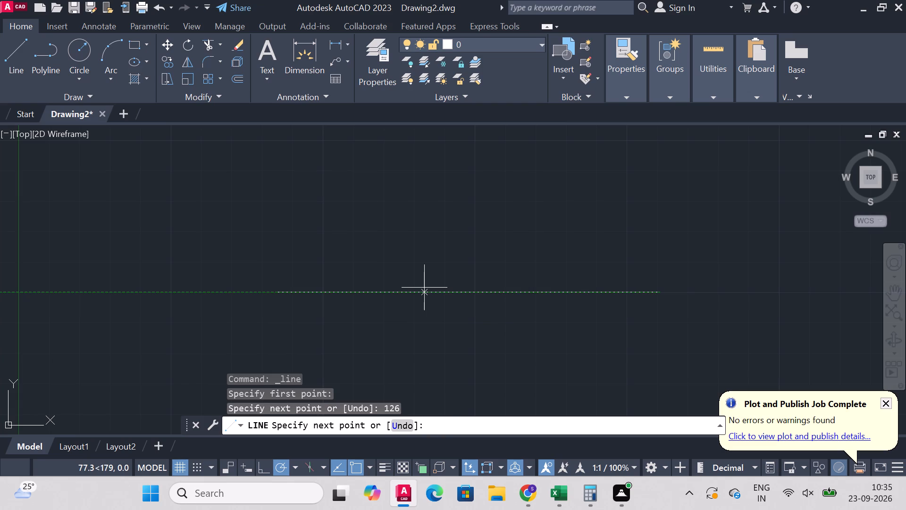
right_click(549, 219)
left_click(594, 234)
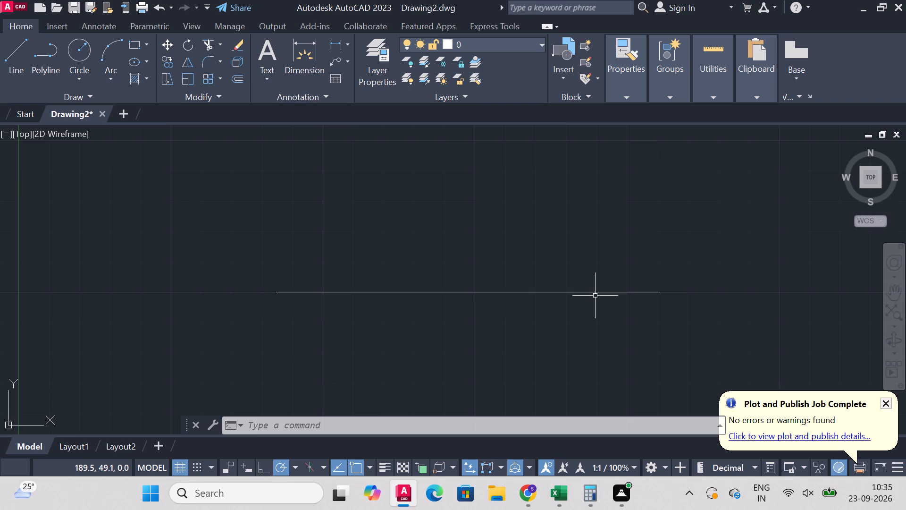
Draw a line 63 mm along the horizontal line from its left endpoint, continuing about 8.2 mm vertically upward from there.
right_click(151, 233)
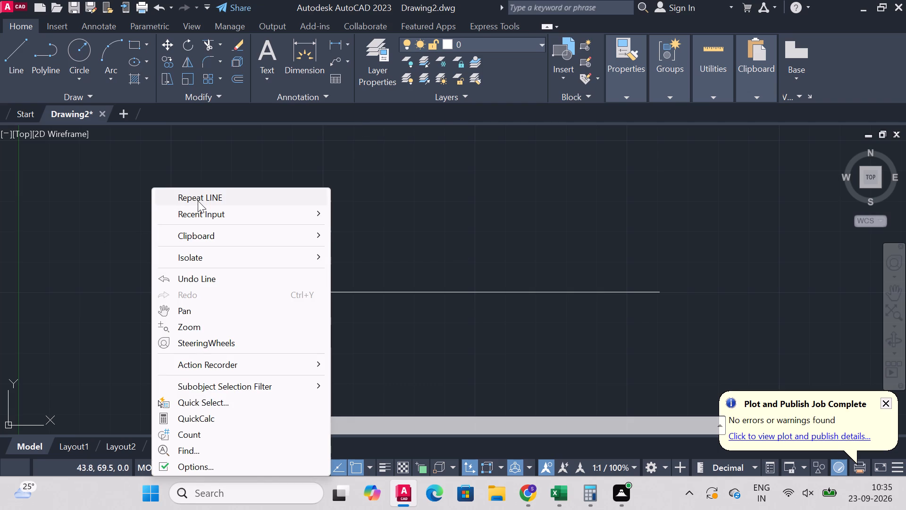
left_click(198, 201)
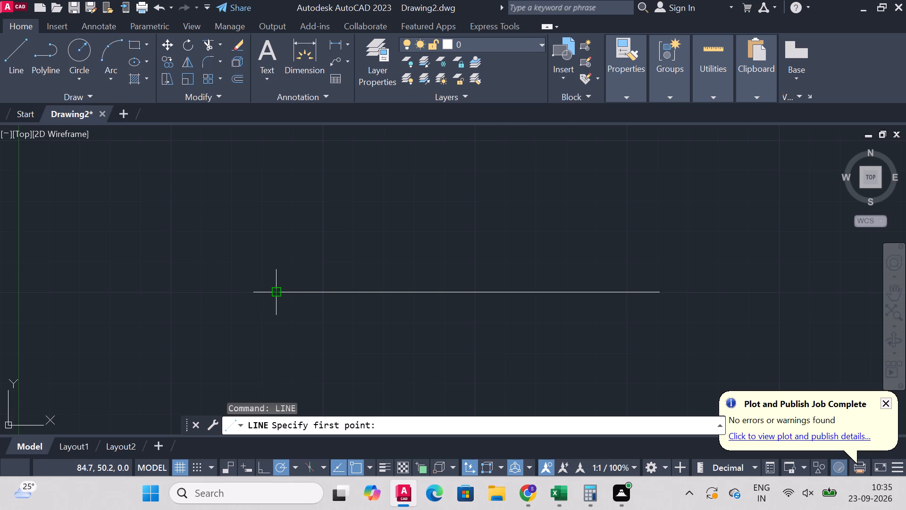
left_click(273, 293)
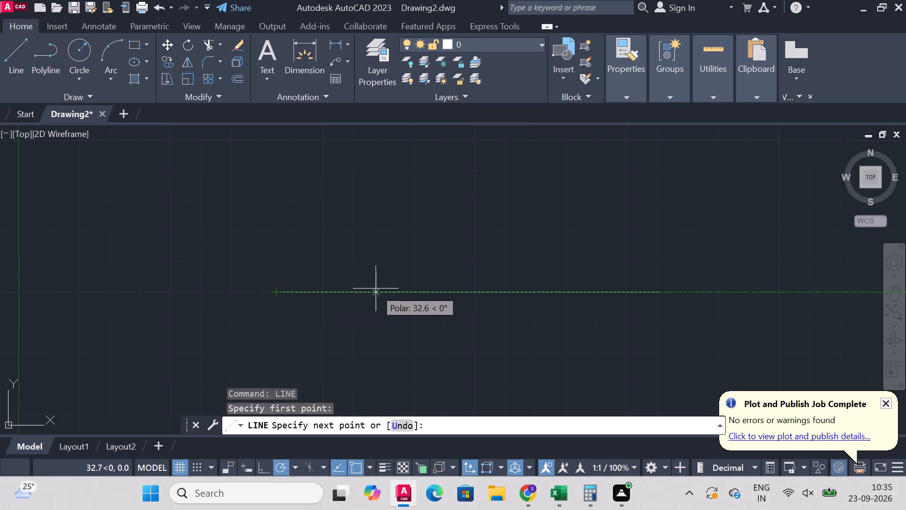
type("63")
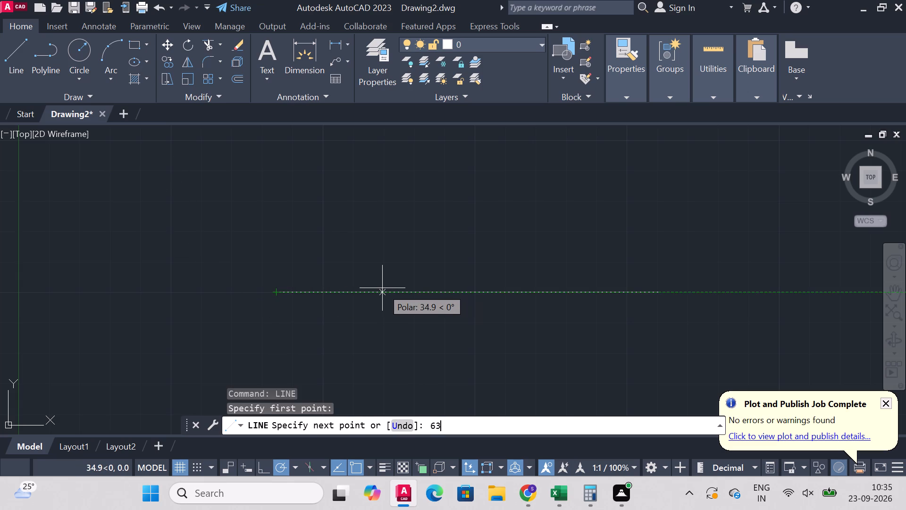
key("Return")
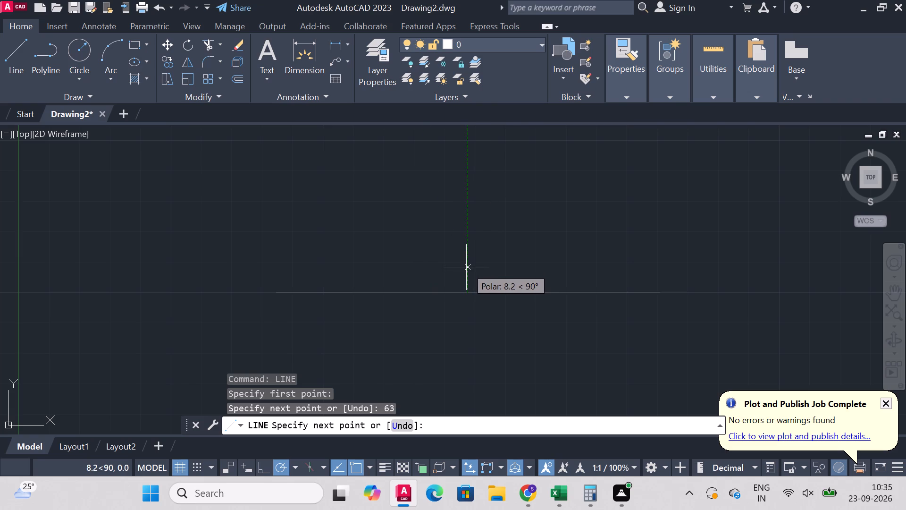
left_click(466, 267)
right_click(466, 267)
left_click(481, 269)
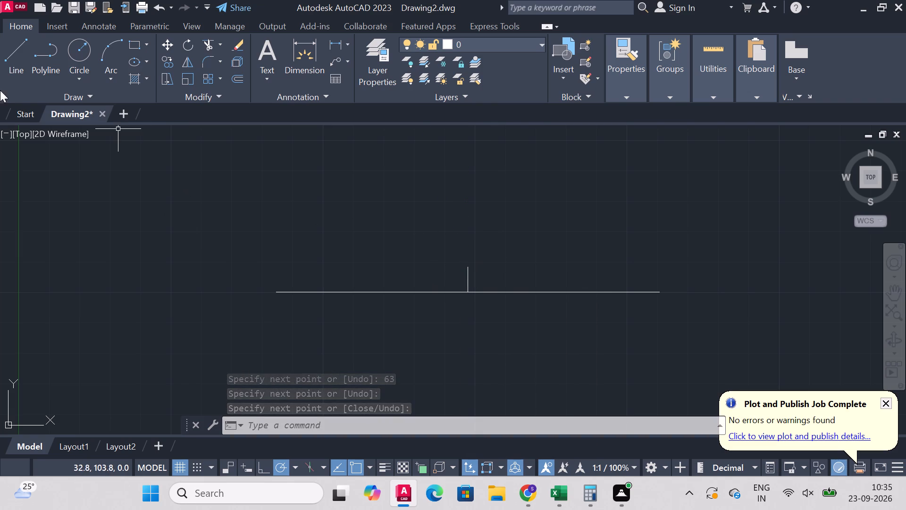
Draw an 85 mm horizontal line leftward from the midpoint of the 126 mm line.
left_click(14, 53)
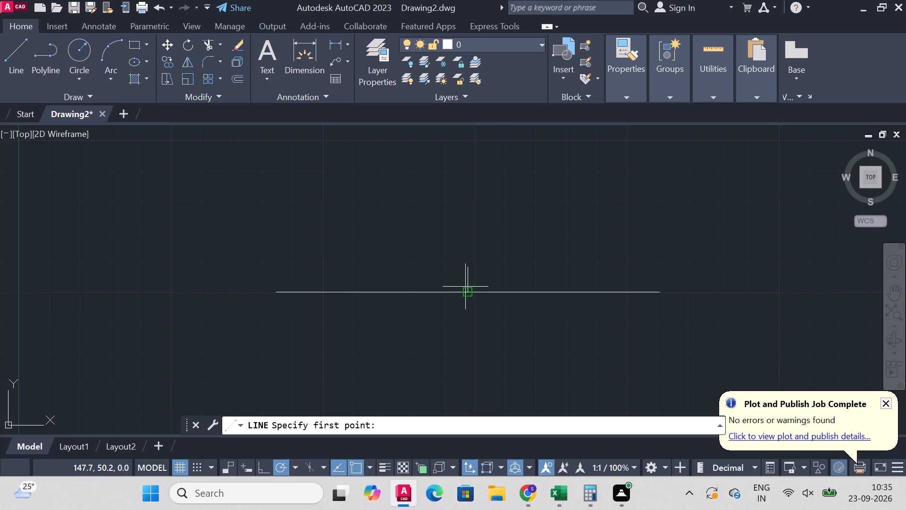
left_click(466, 292)
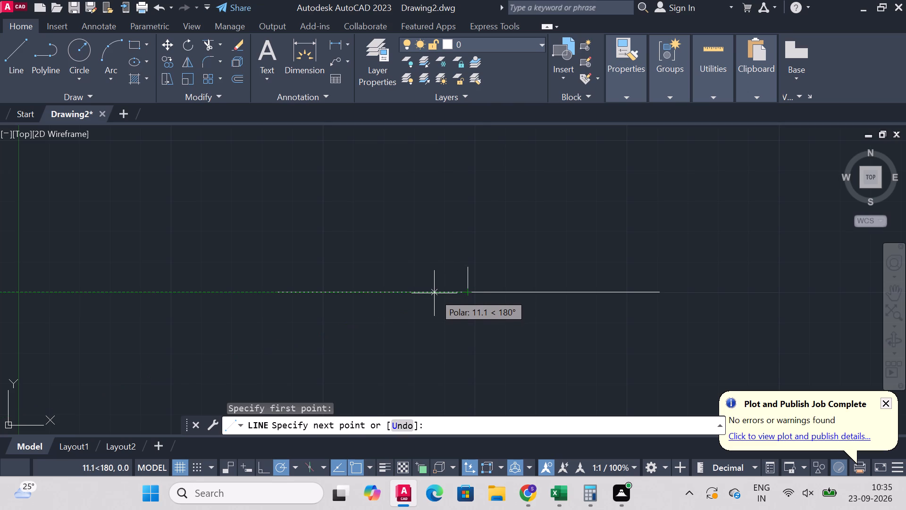
type("85")
key("Return")
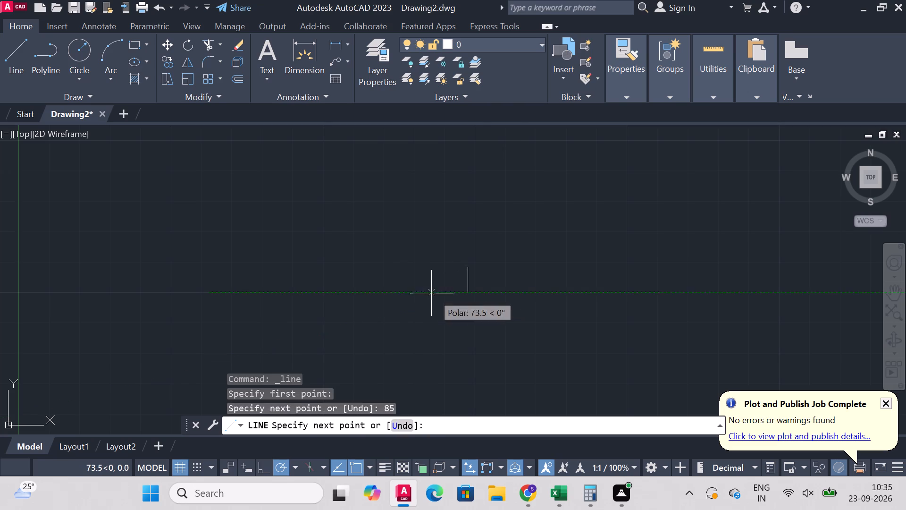
right_click(240, 252)
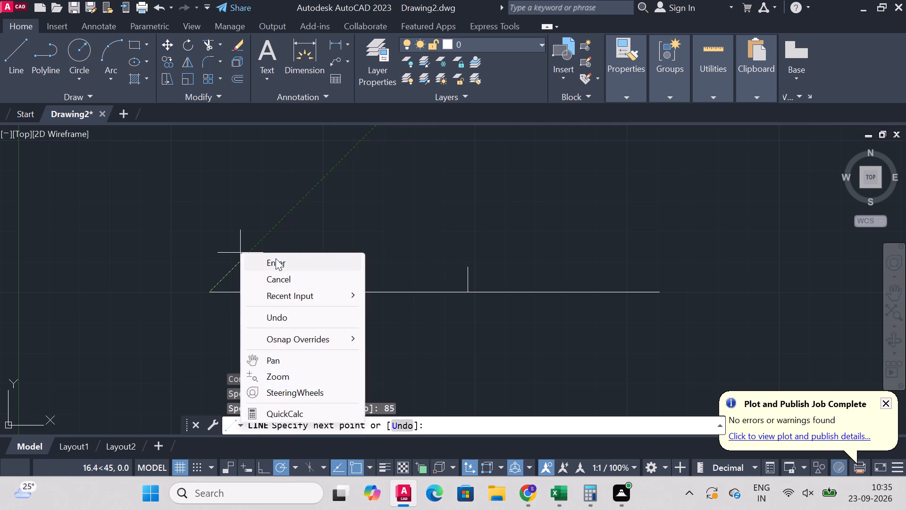
left_click(276, 258)
Draw an 85 mm horizontal line rightward from the midpoint of the 126 mm line.
right_click(305, 229)
left_click(361, 197)
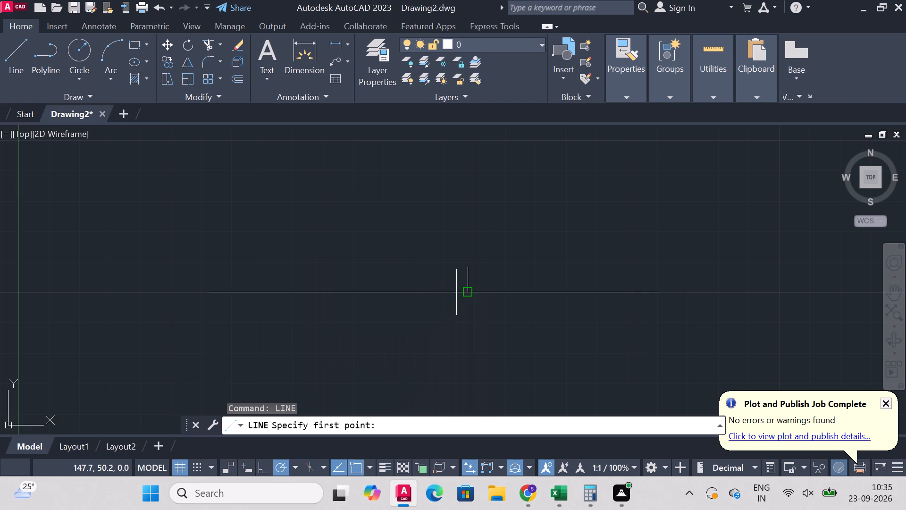
left_click(464, 294)
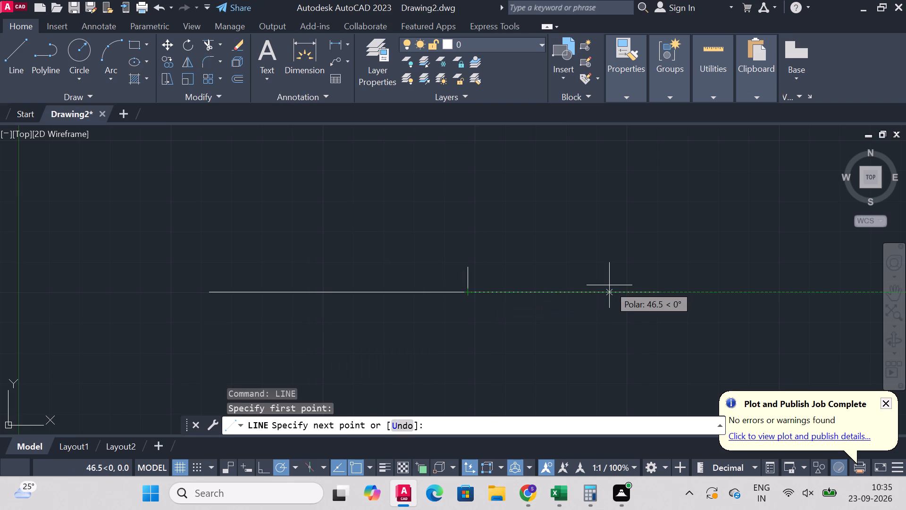
type("85")
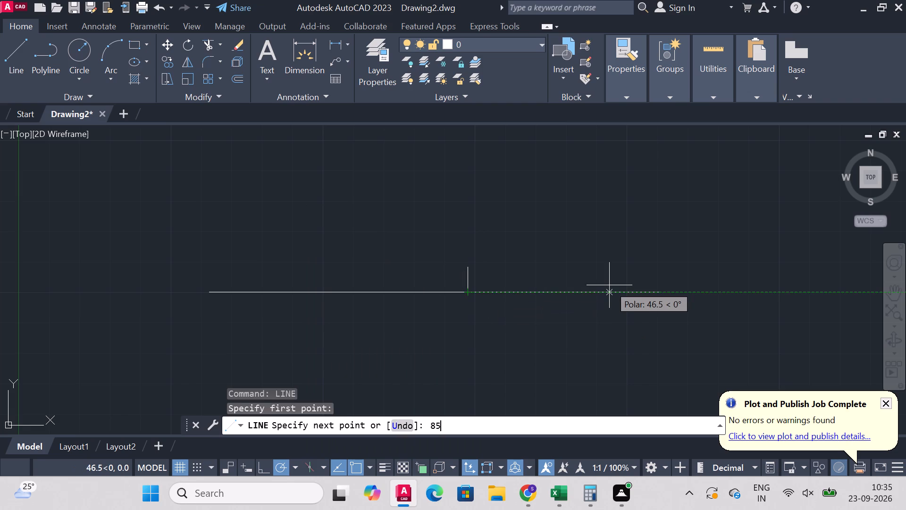
key("Return")
right_click(610, 289)
left_click(642, 292)
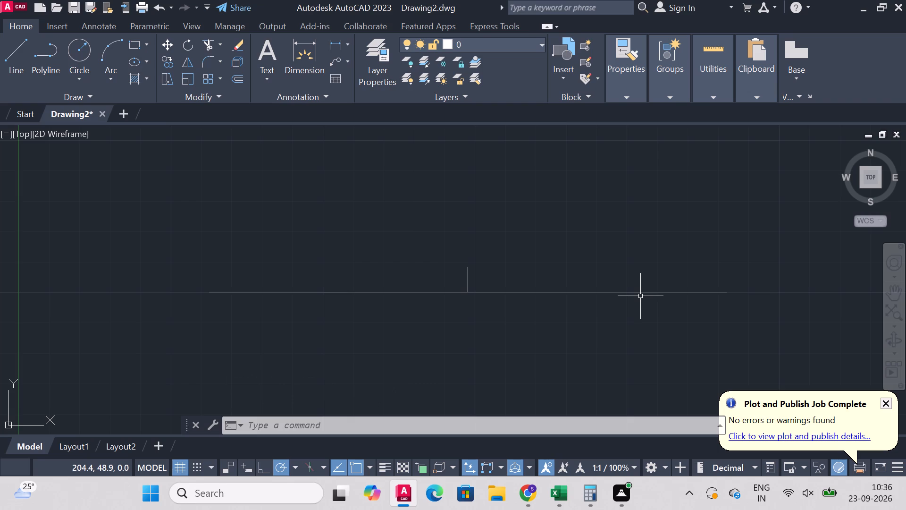
Draw a vertical line 175 mm upward from the midpoint of the horizontal base line.
scroll(439, 266, "down", 3)
scroll(497, 212, "up", 3)
scroll(440, 260, "down", 3)
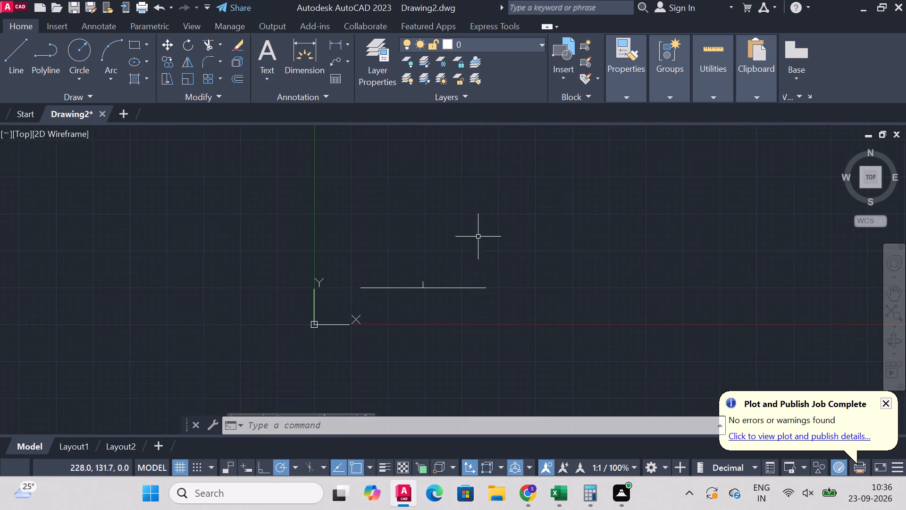
scroll(360, 298, "up", 1)
scroll(429, 232, "up", 1)
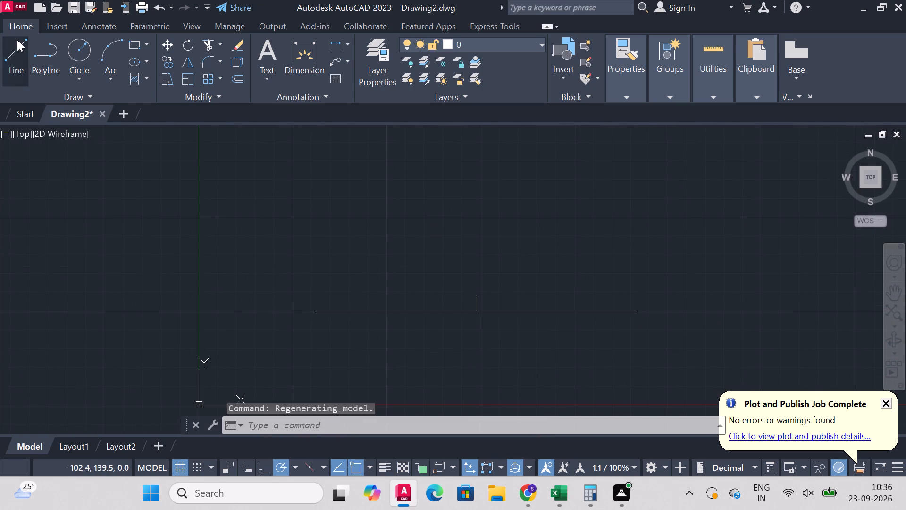
left_click(17, 40)
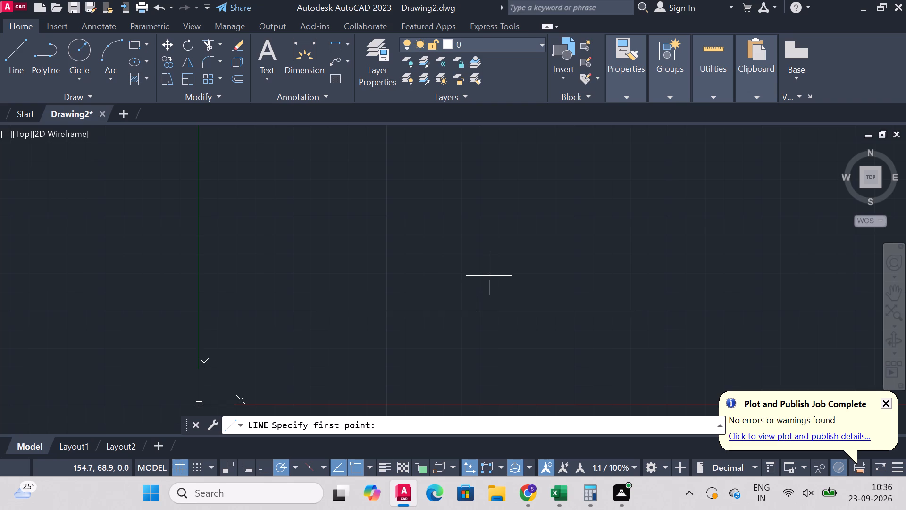
scroll(436, 282, "up", 1)
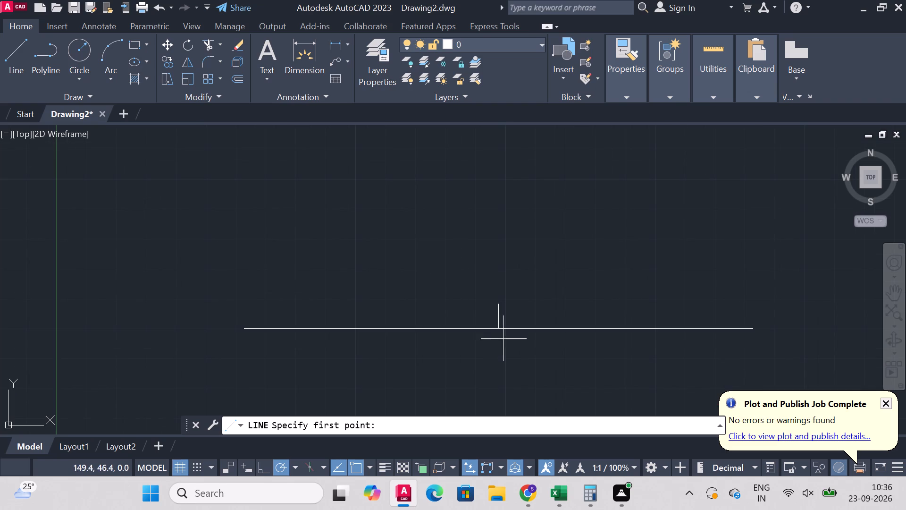
left_click(496, 324)
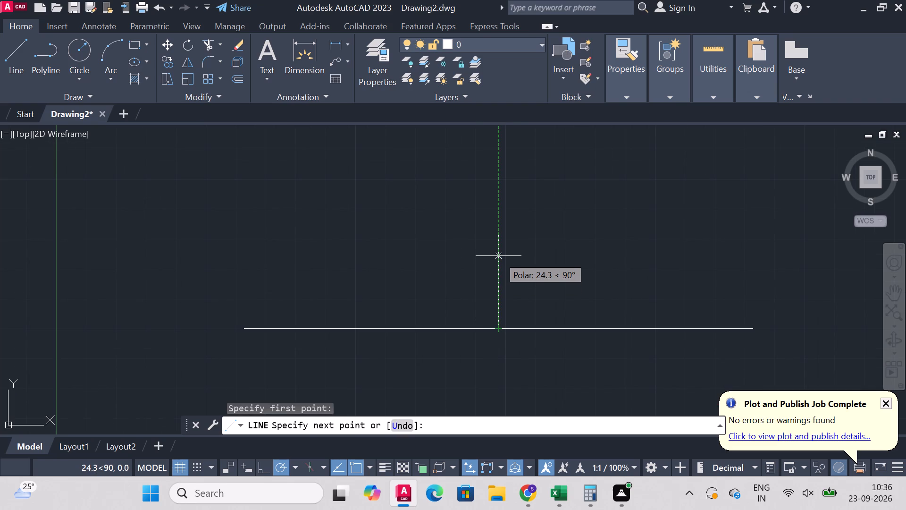
type("175")
key("Return")
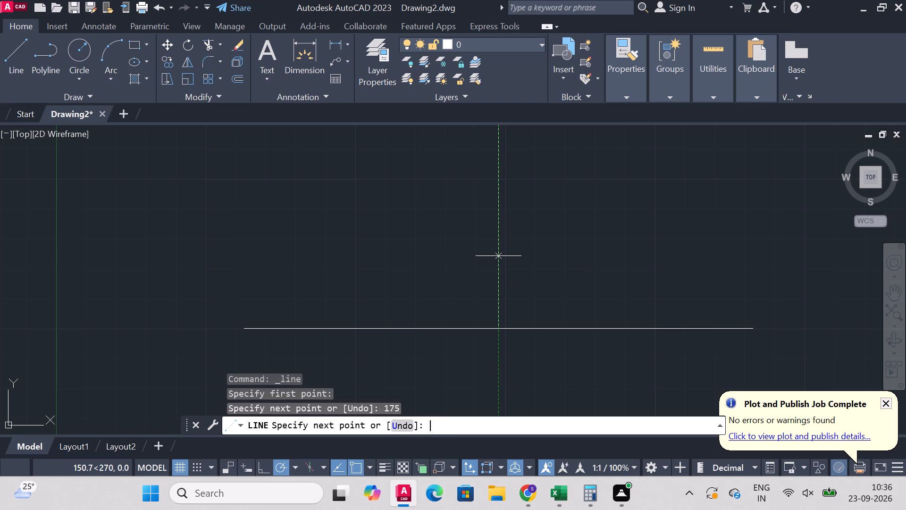
scroll(575, 218, "down", 5)
scroll(599, 173, "up", 1)
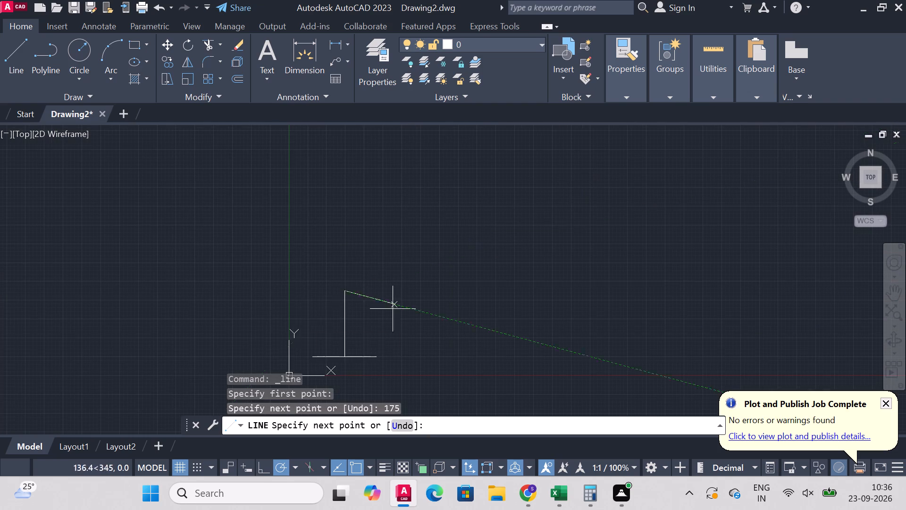
scroll(273, 324, "down", 3)
scroll(438, 289, "down", 3)
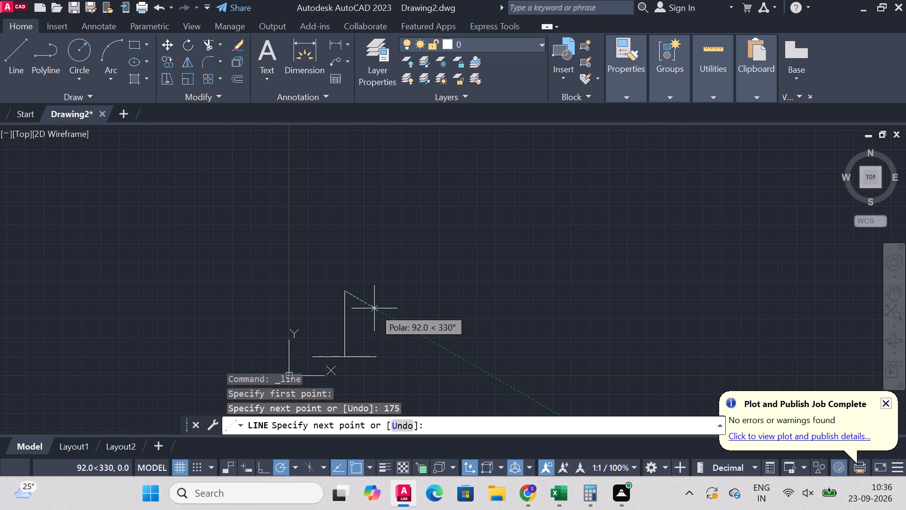
right_click(393, 282)
left_click(455, 293)
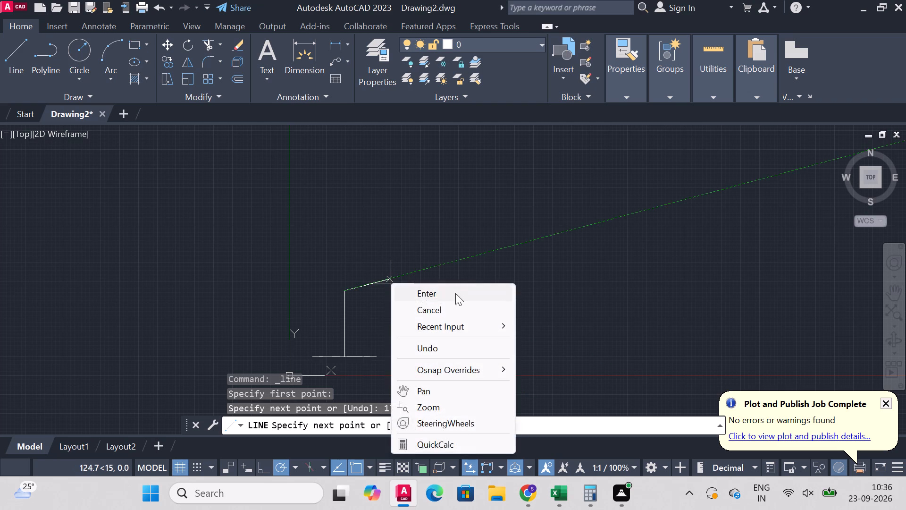
Draw a 20 mm horizontal line rightward from the top endpoint of the 175 mm vertical line.
scroll(223, 285, "down", 2)
scroll(263, 286, "down", 2)
scroll(261, 294, "up", 3)
scroll(386, 259, "down", 1)
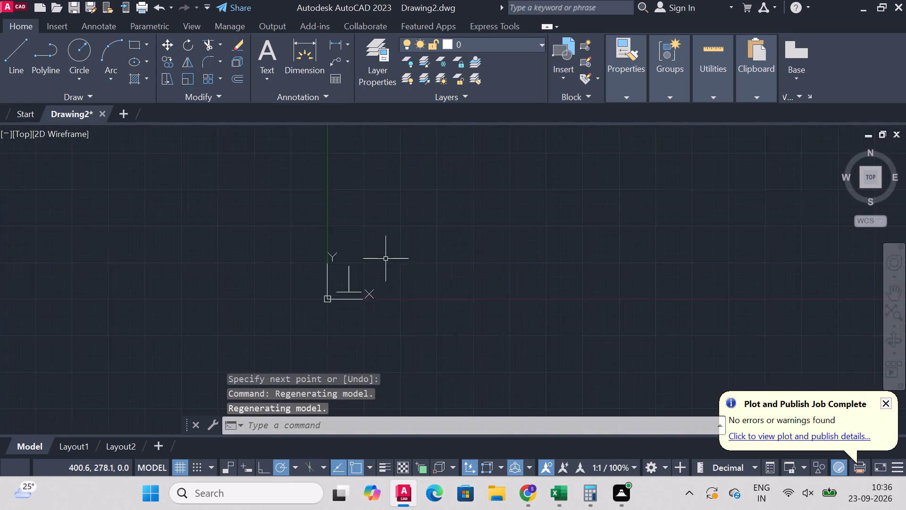
scroll(386, 259, "down", 2)
scroll(371, 285, "up", 3)
scroll(328, 204, "up", 2)
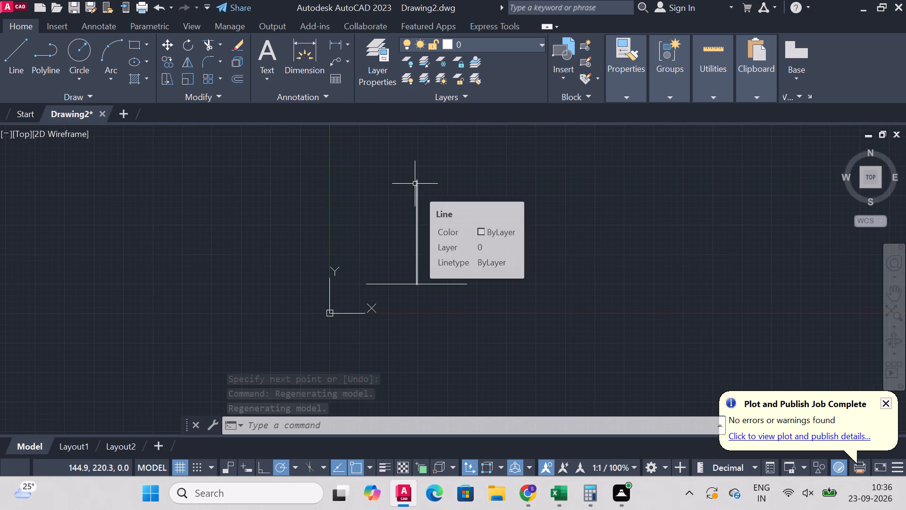
scroll(455, 177, "up", 1)
scroll(377, 206, "down", 2)
scroll(370, 183, "up", 2)
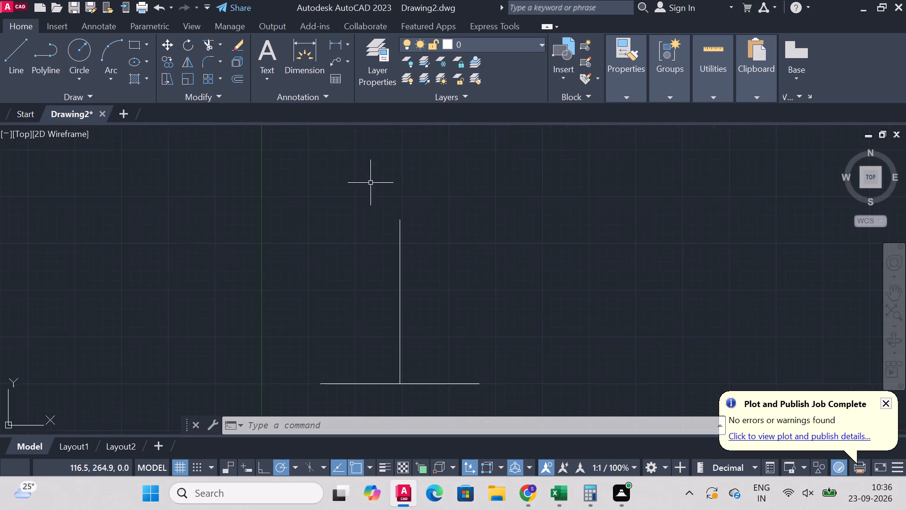
scroll(370, 183, "up", 1)
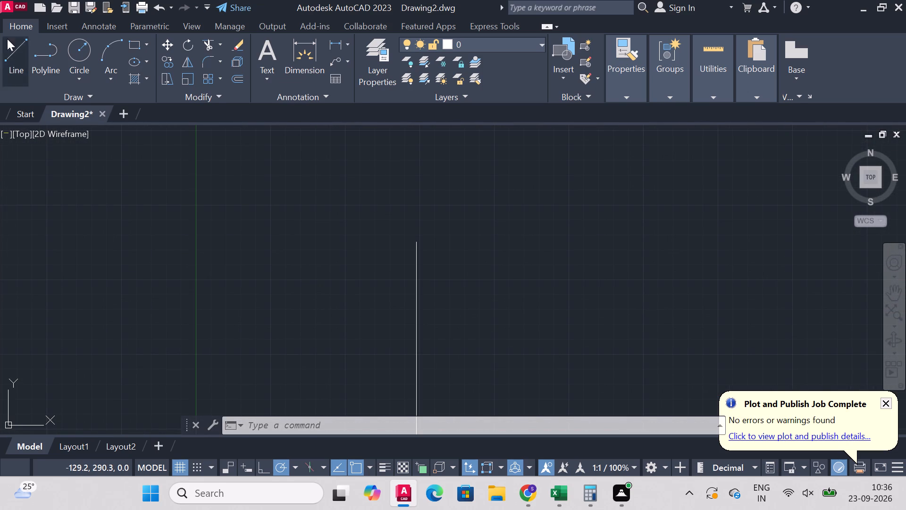
left_click(17, 53)
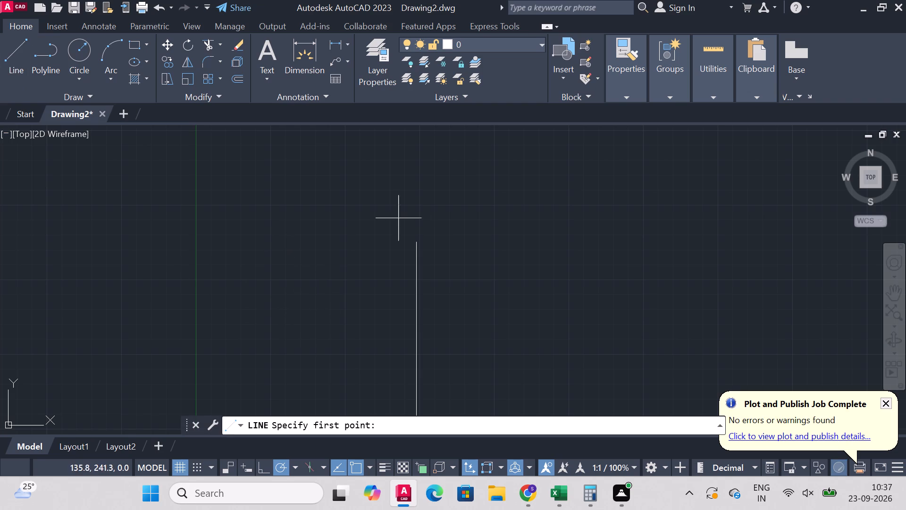
left_click(417, 240)
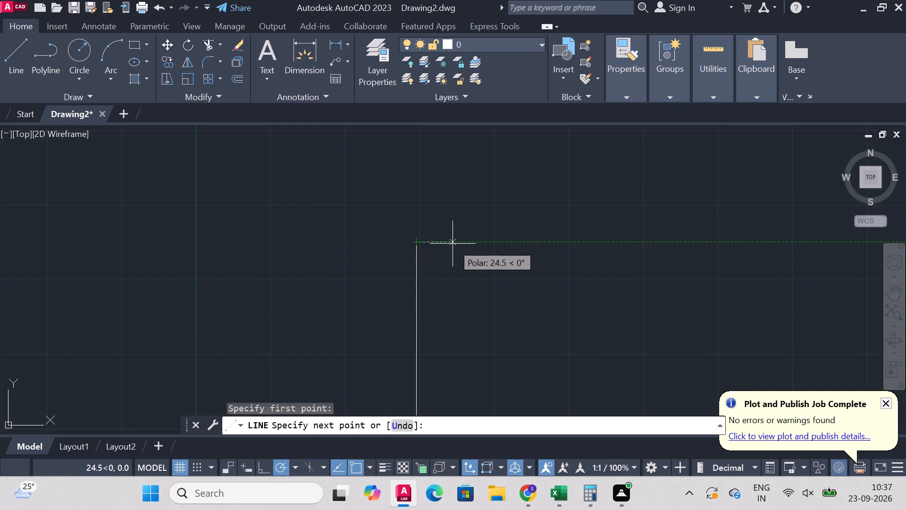
type("20")
key("Return")
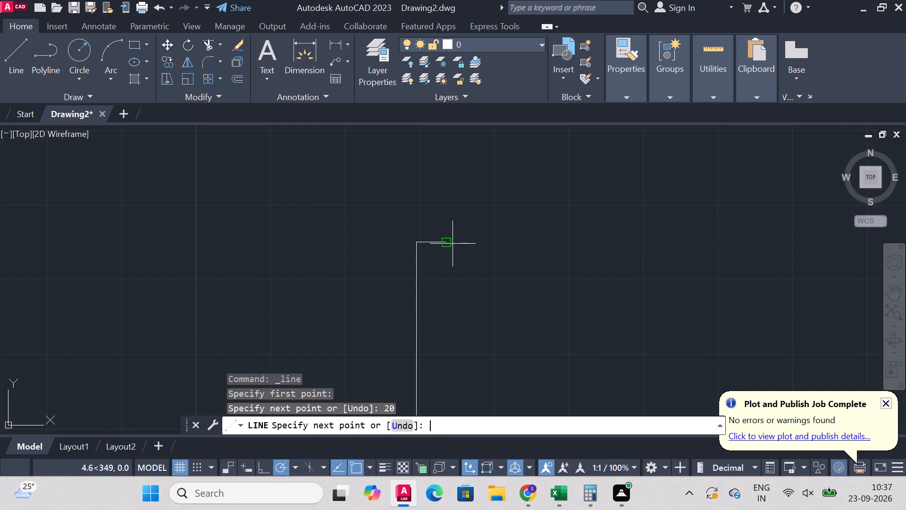
right_click(424, 215)
left_click(486, 218)
Draw a 20 mm horizontal line leftward from the top endpoint of the 175 mm vertical line.
right_click(344, 205)
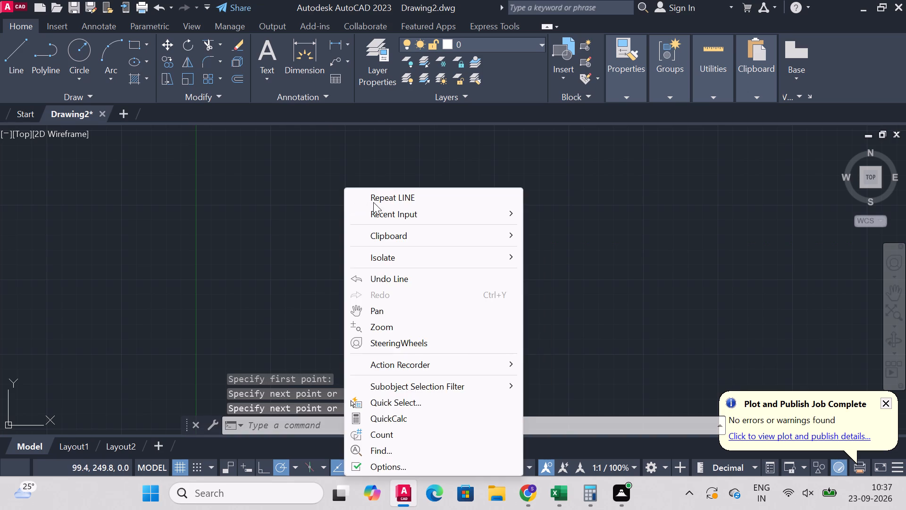
left_click(373, 202)
left_click(415, 246)
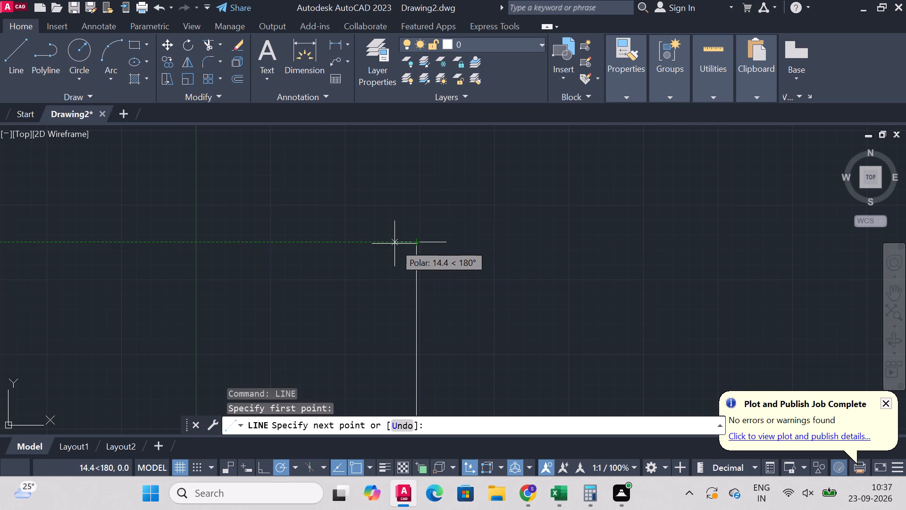
type("20")
key("Return")
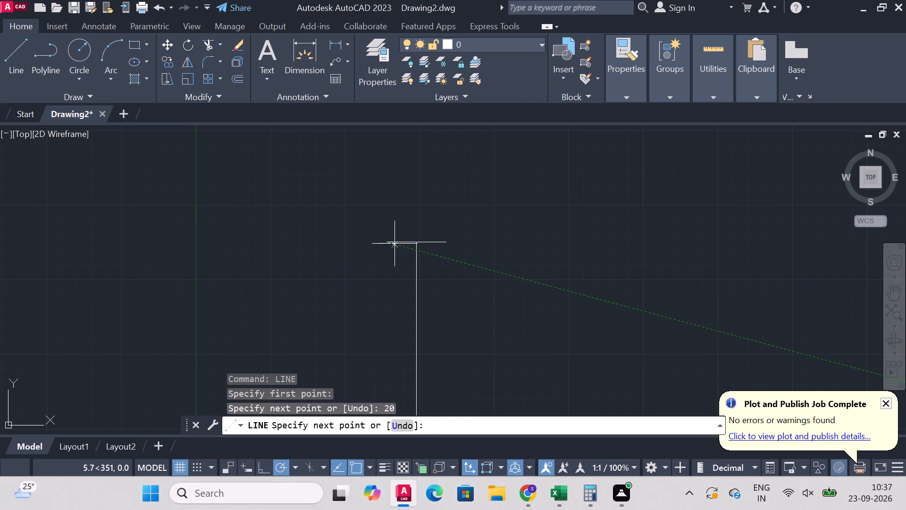
Continue the line 6 mm vertically downward from the left end of the top horizontal segment.
scroll(368, 242, "up", 2)
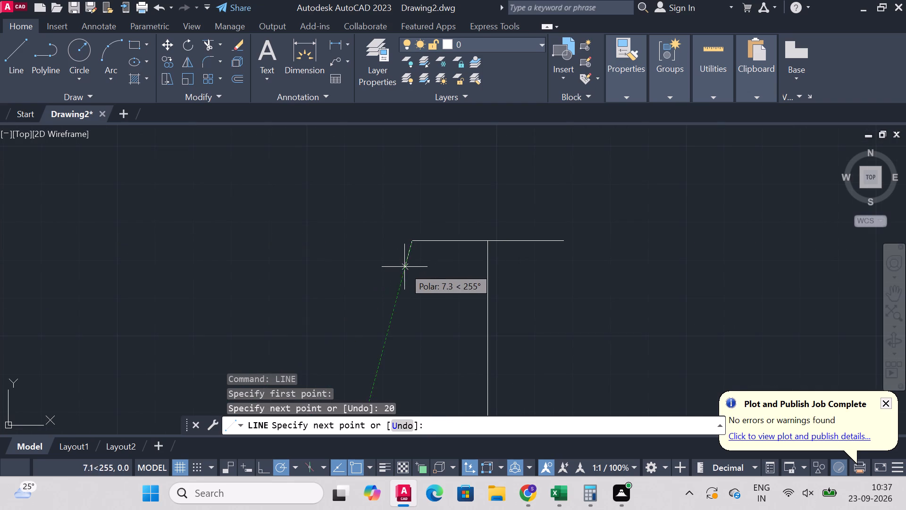
key("6")
key("Return")
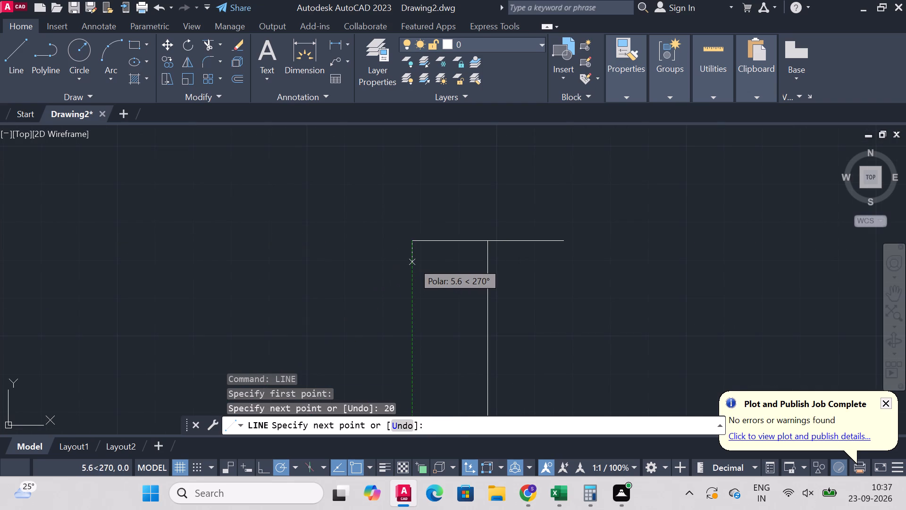
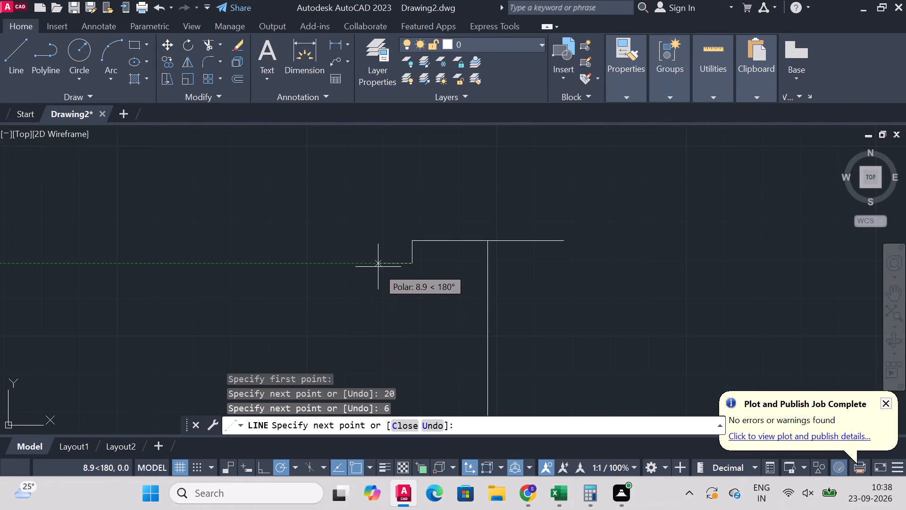
Continue the line about 9 mm horizontally leftward from the lower end of the 6 mm vertical segment and finish it.
left_click(378, 267)
right_click(378, 267)
left_click(411, 273)
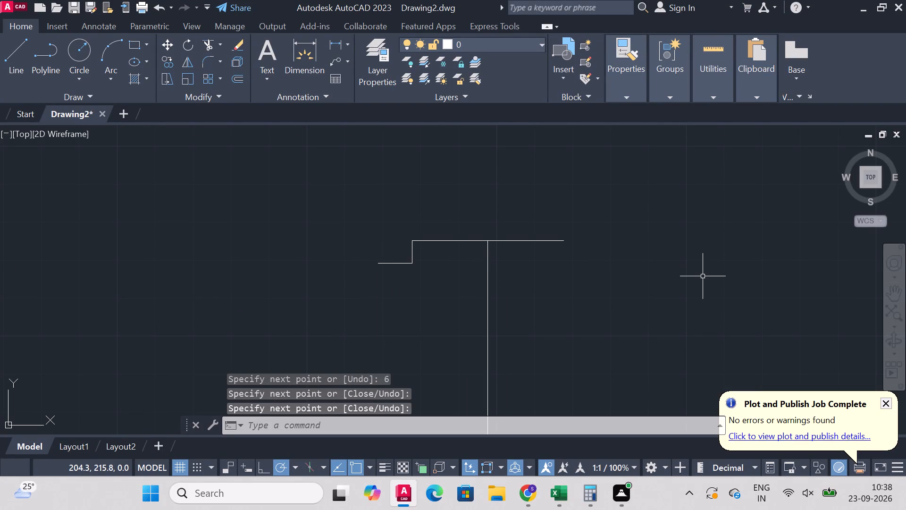
Draw a line 6 mm down from the right end of the 20 mm top segment, continuing with a short horizontal run rightward.
right_click(673, 246)
left_click(746, 191)
left_click(562, 241)
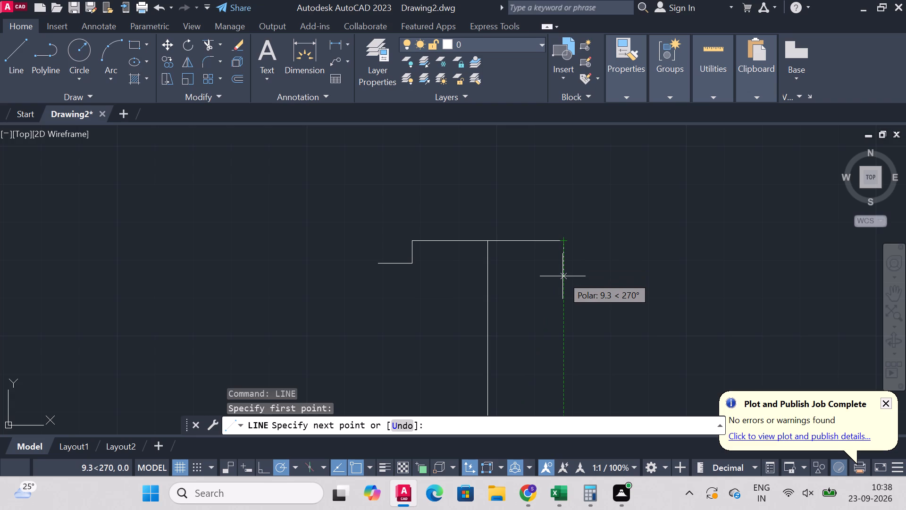
key("6")
key("Return")
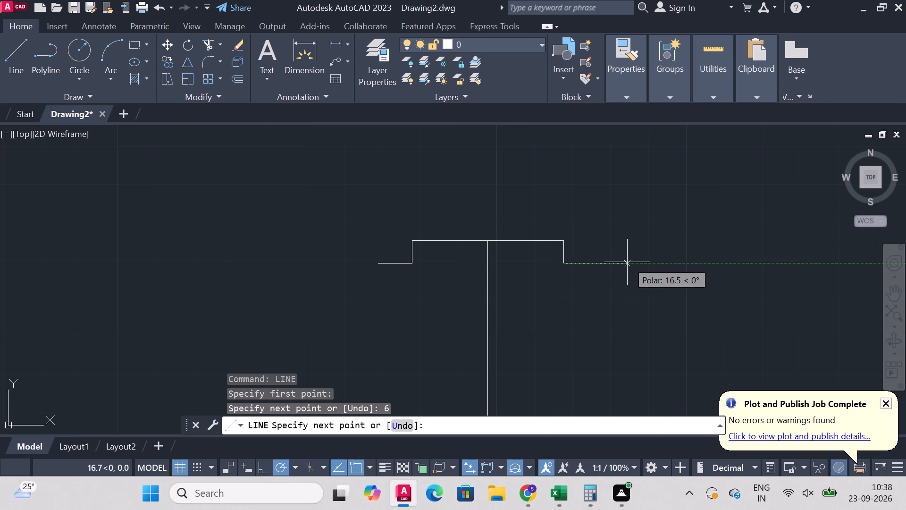
left_click(627, 262)
right_click(627, 263)
left_click(653, 262)
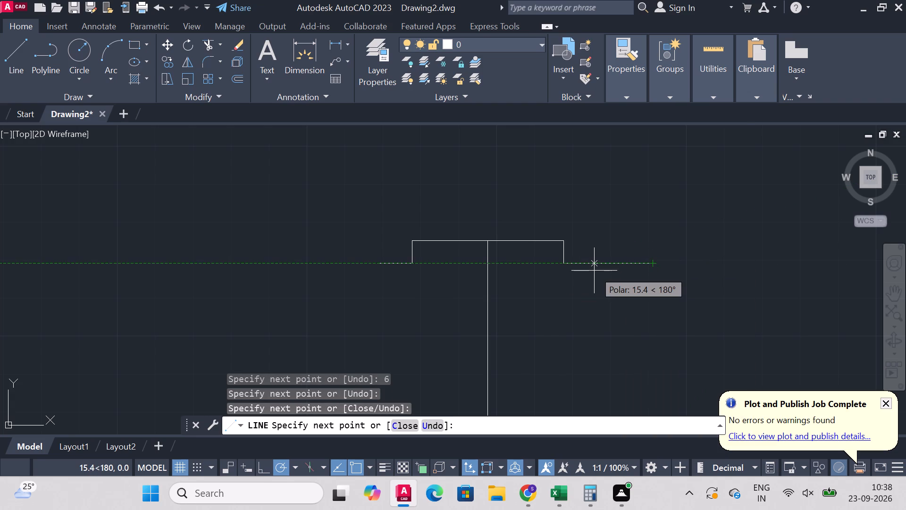
right_click(687, 239)
left_click(718, 248)
Switch to Calculator and divide 326 by 2.
left_click(20, 45)
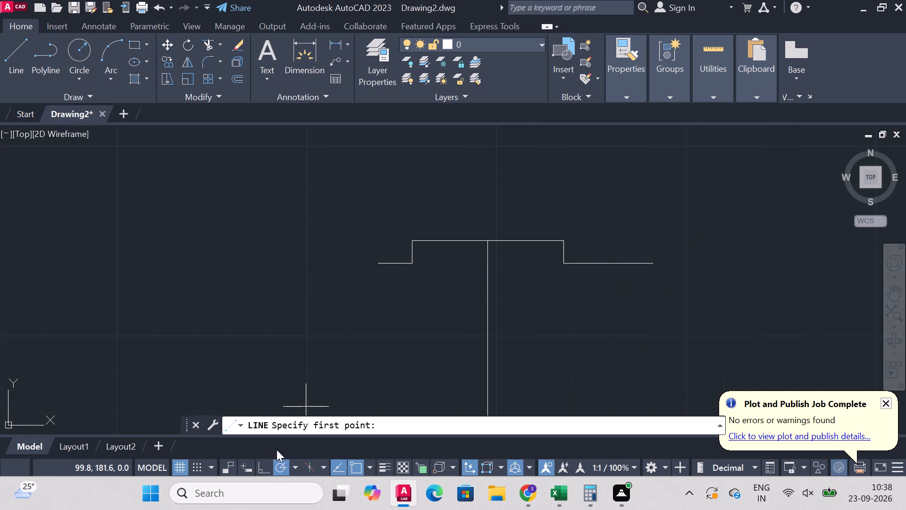
left_click(598, 493)
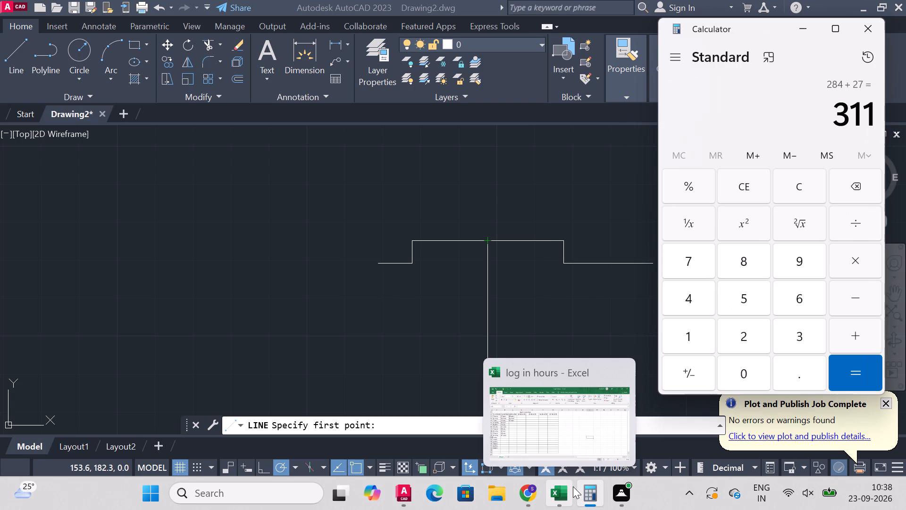
key("Escape")
type("326")
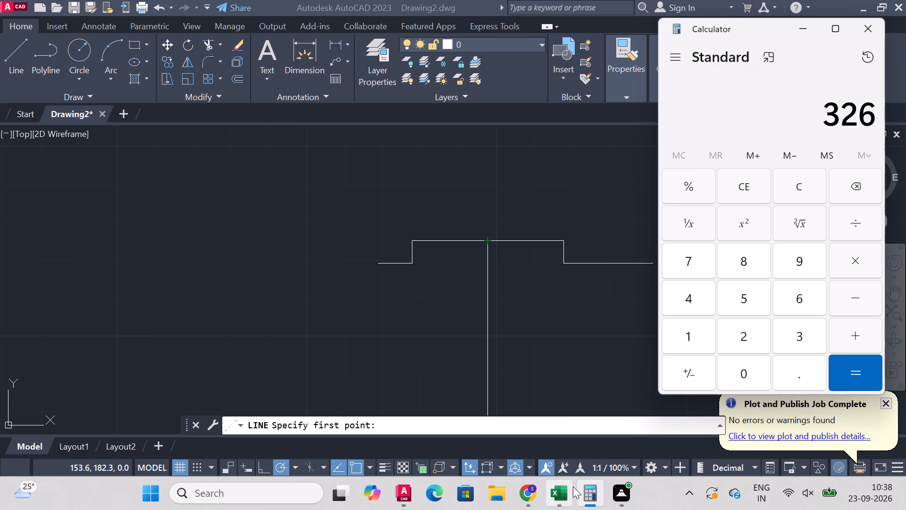
type("/2")
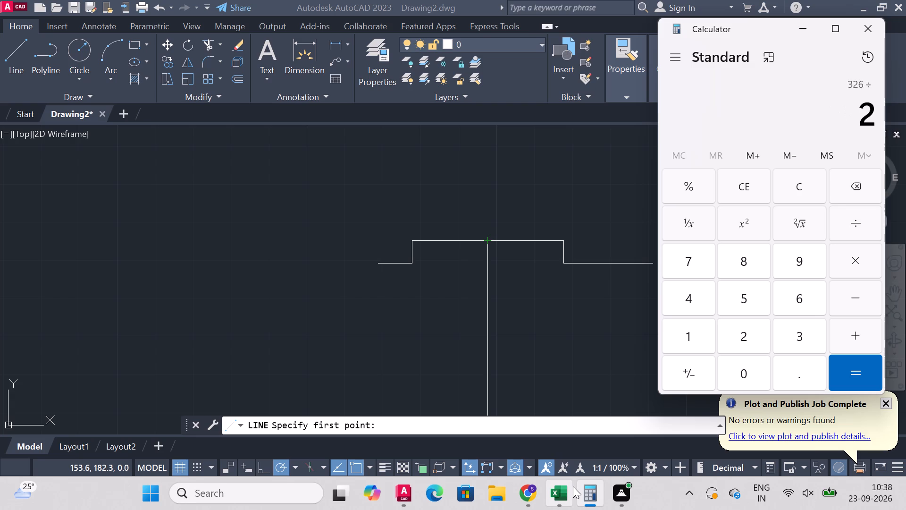
key("Return")
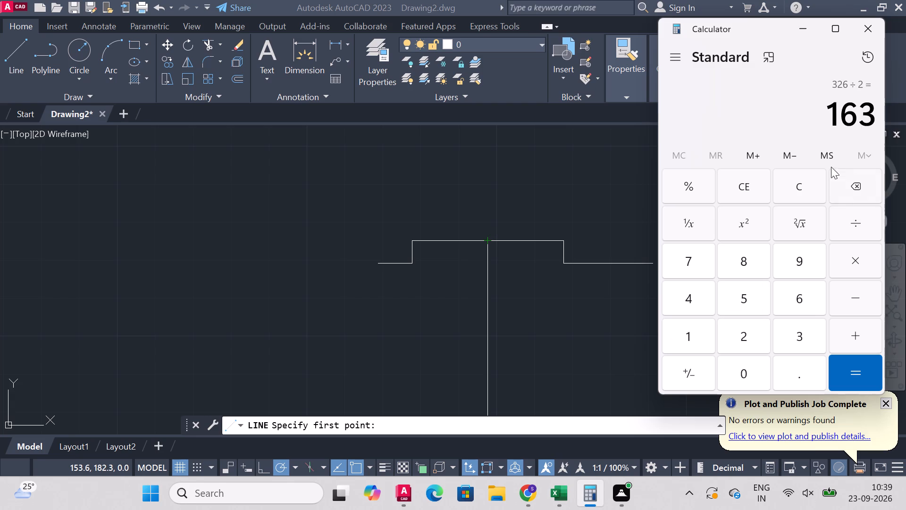
left_click(808, 28)
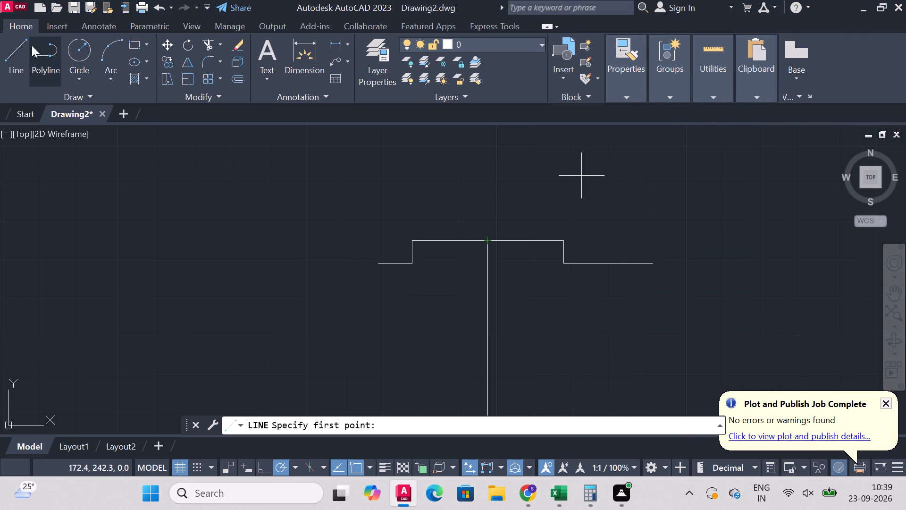
Draw a 163 mm horizontal line rightward from the top of the vertical centre line, continuing about 22 mm vertically downward.
left_click(19, 49)
left_click(485, 239)
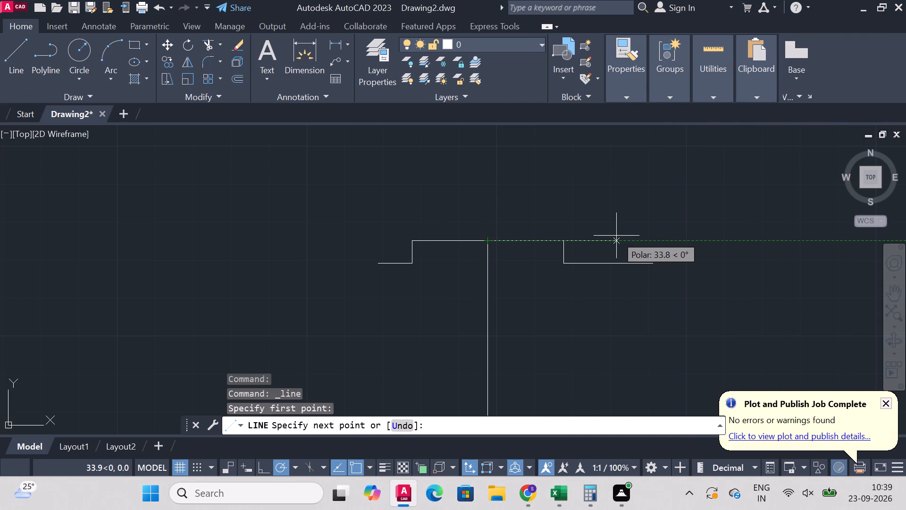
type("163")
key("Return")
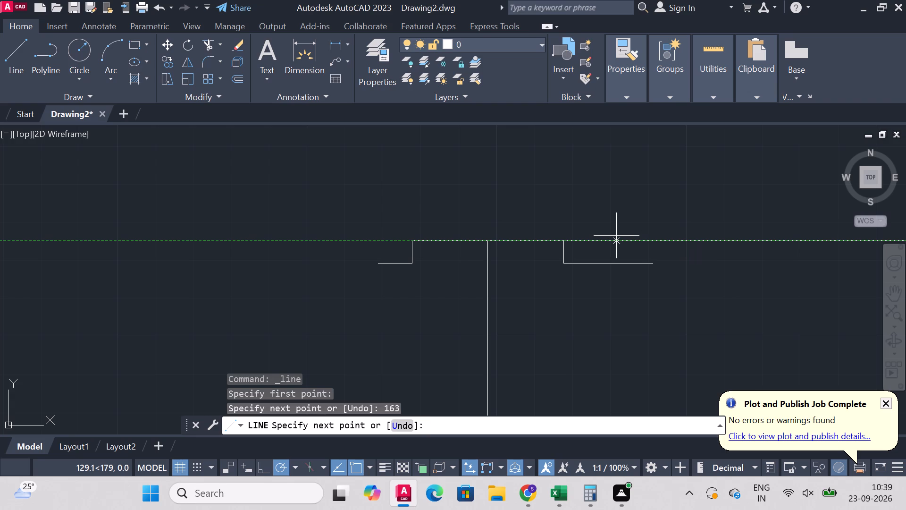
scroll(616, 207, "down", 3)
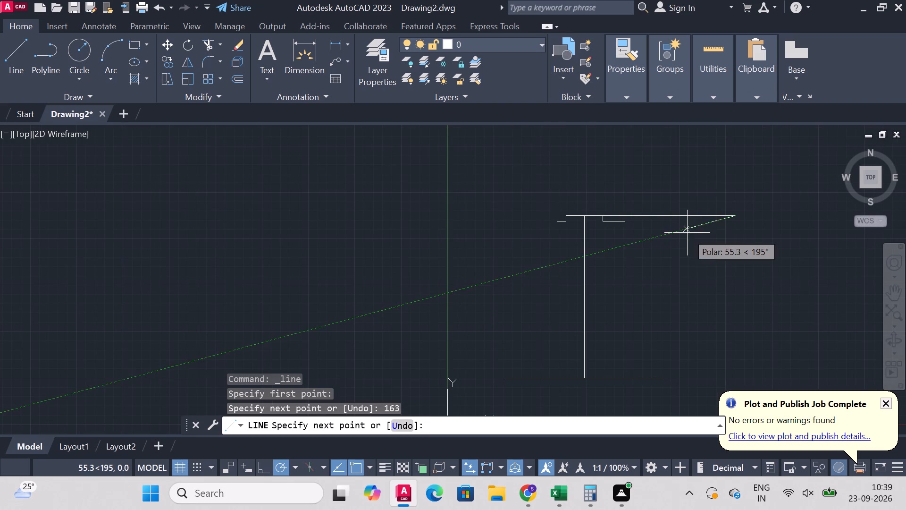
scroll(748, 234, "up", 1)
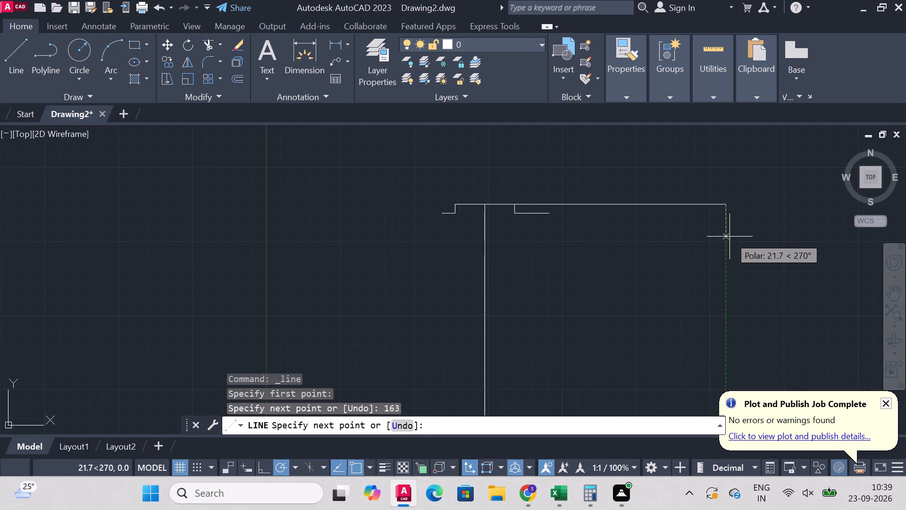
left_click(730, 237)
right_click(730, 237)
left_click(766, 252)
Draw a 163 mm horizontal line leftward from the top endpoint of the vertical centre line.
scroll(273, 205, "up", 1)
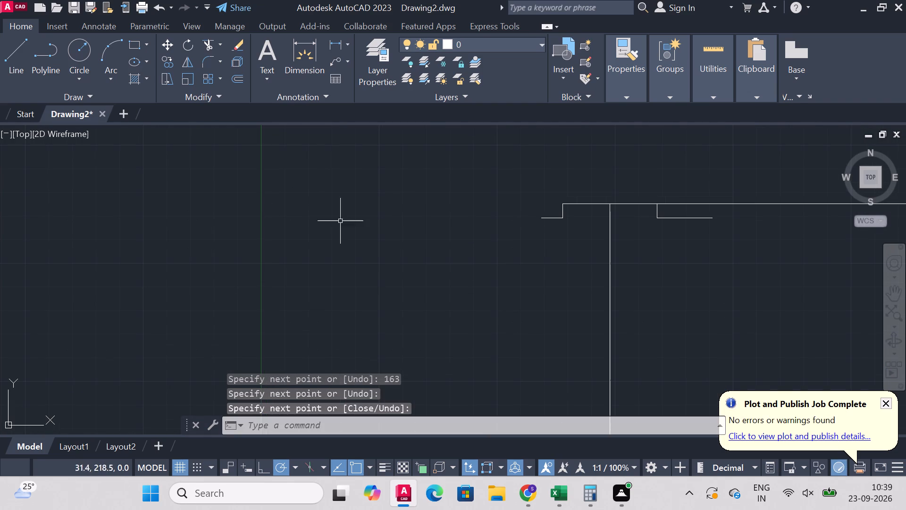
right_click(546, 159)
left_click(575, 164)
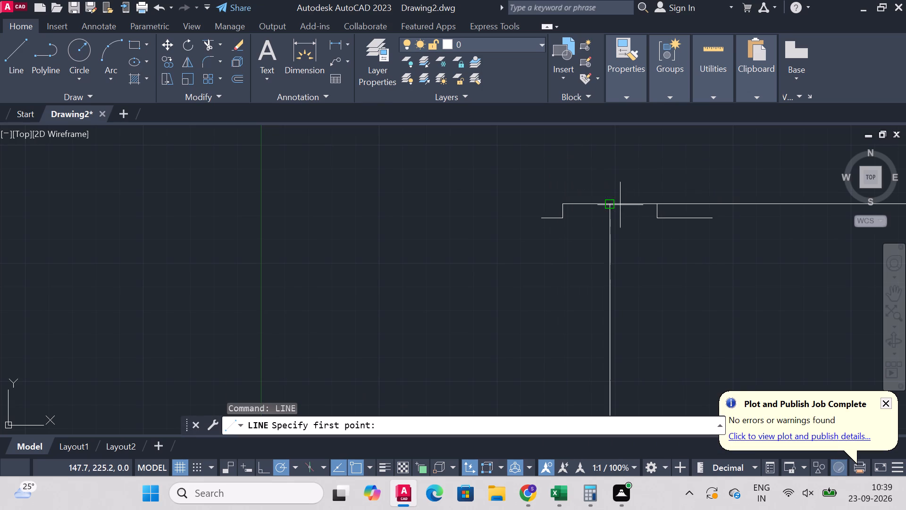
left_click(606, 204)
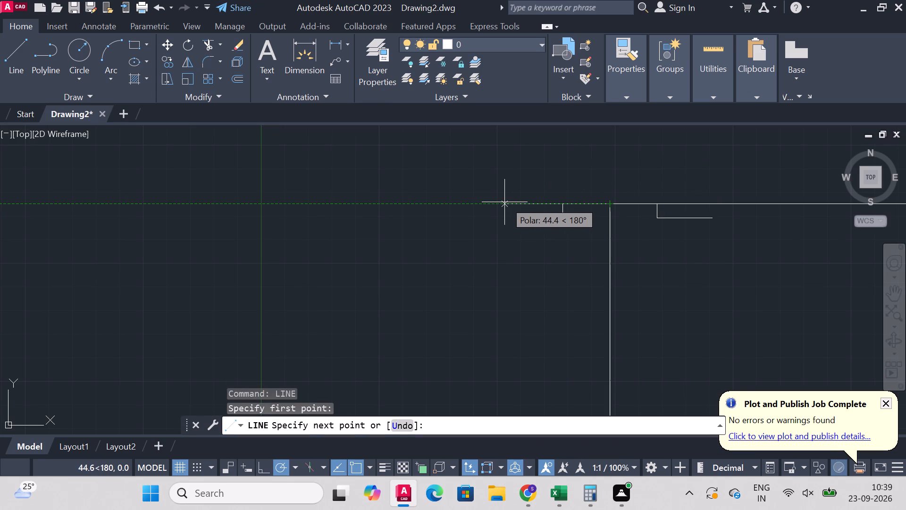
key("1")
type("63")
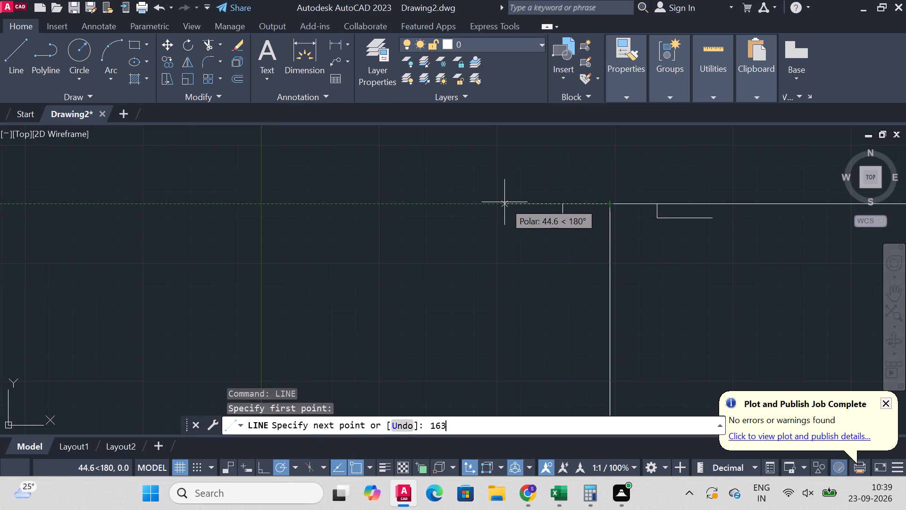
key("Return")
scroll(504, 202, "down", 2)
right_click(472, 194)
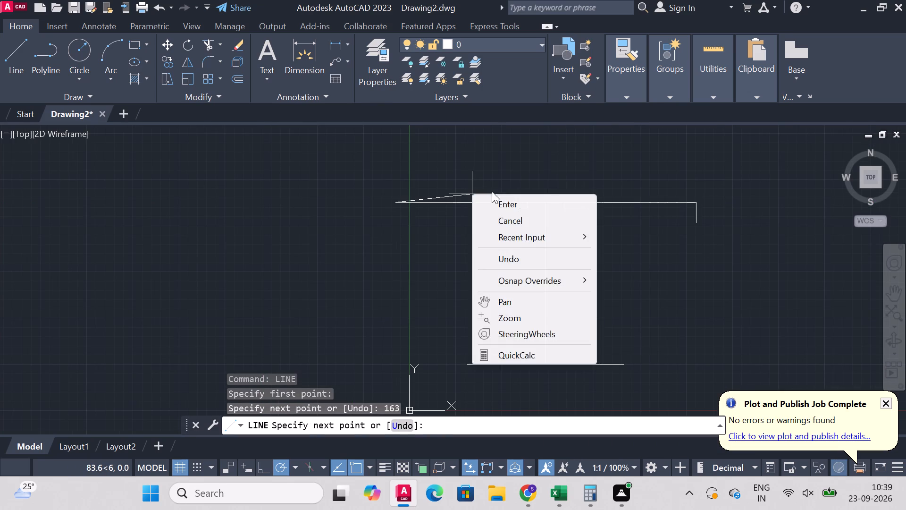
left_click(499, 199)
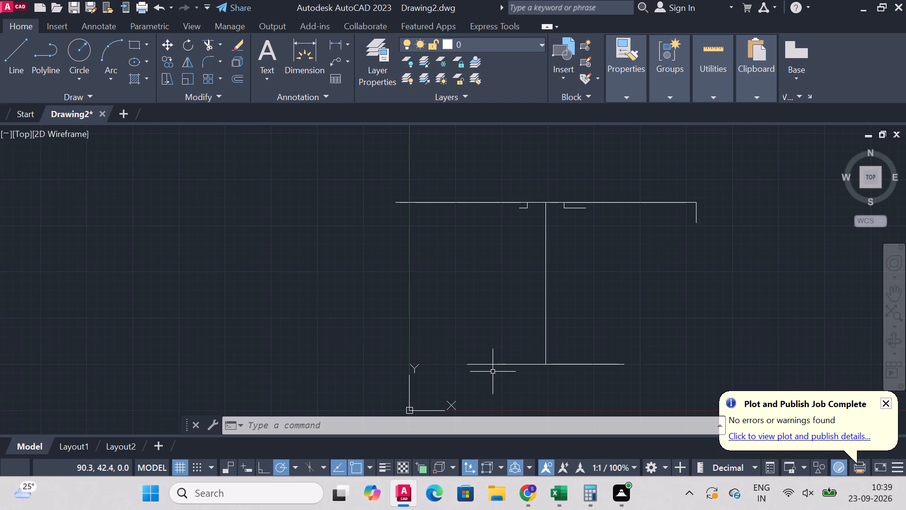
Draw a 75 mm horizontal line rightward from the left end of the long top line.
right_click(298, 211)
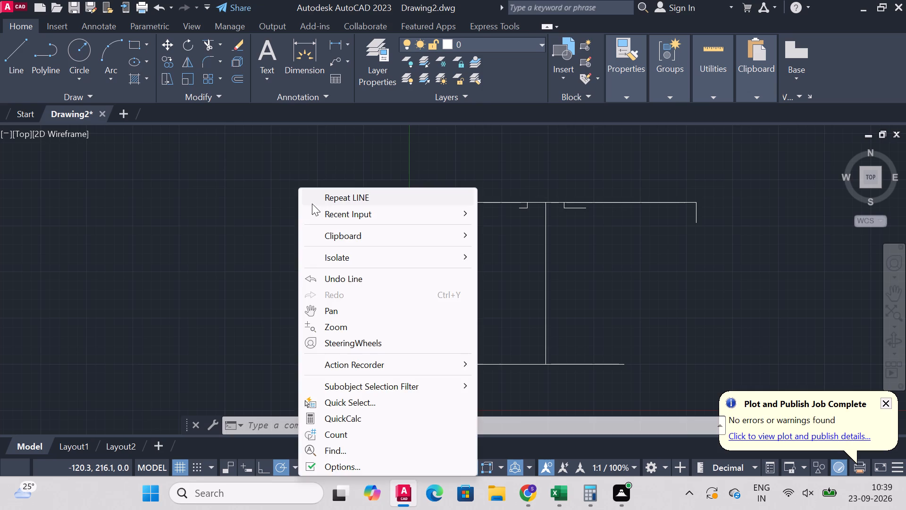
left_click(335, 200)
scroll(444, 215, "up", 1)
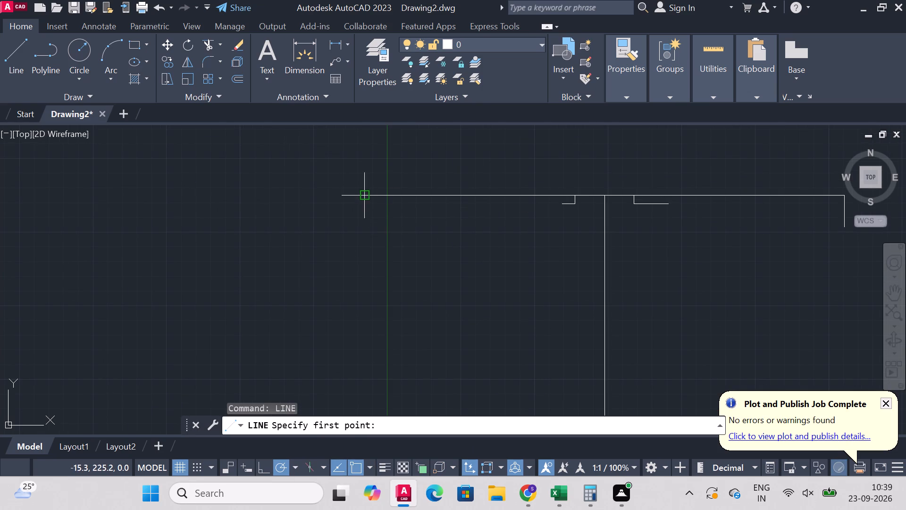
left_click(367, 199)
key("7")
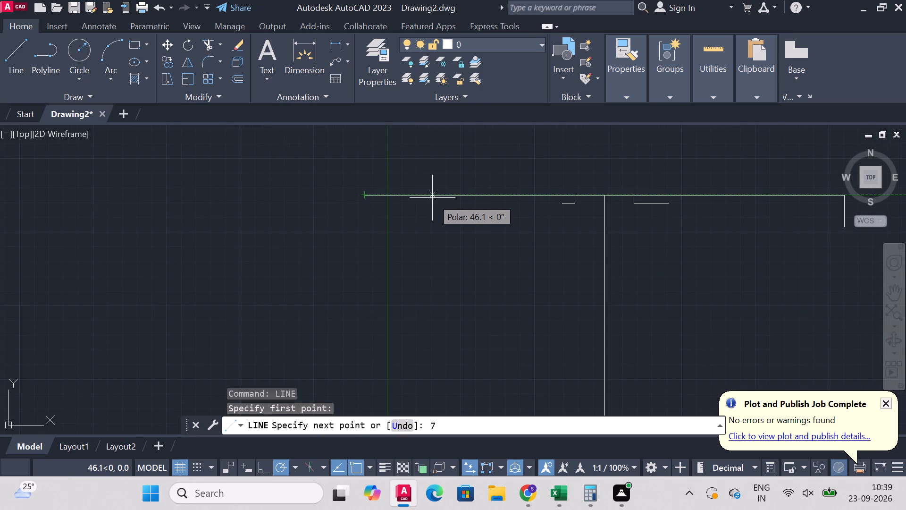
key("5")
key("Return")
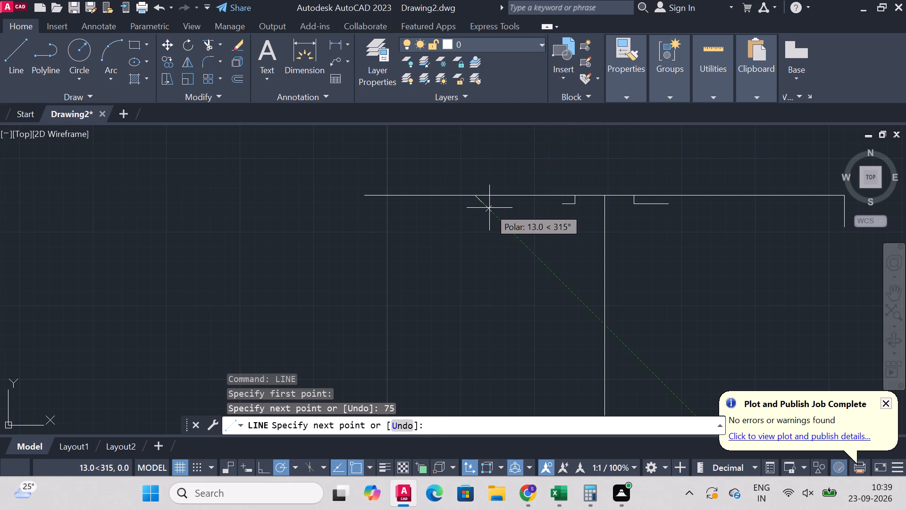
Continue the line 6 mm vertically downward and join it horizontally to the free end of the left short horizontal segment.
scroll(477, 208, "up", 2)
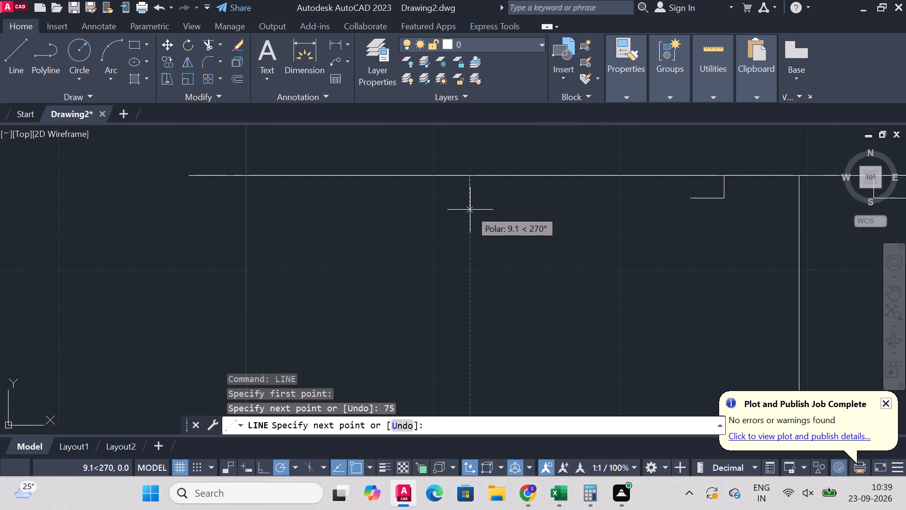
key("6")
key("Return")
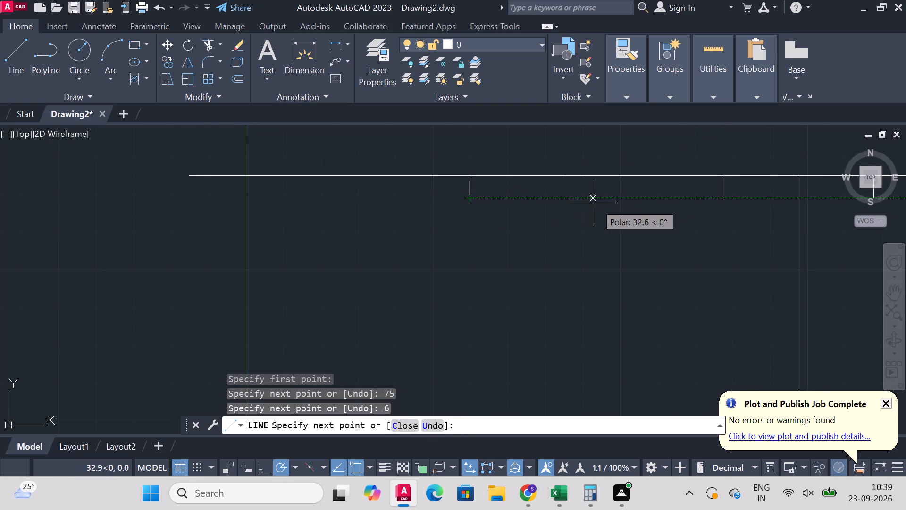
left_click(689, 199)
right_click(688, 199)
left_click(703, 208)
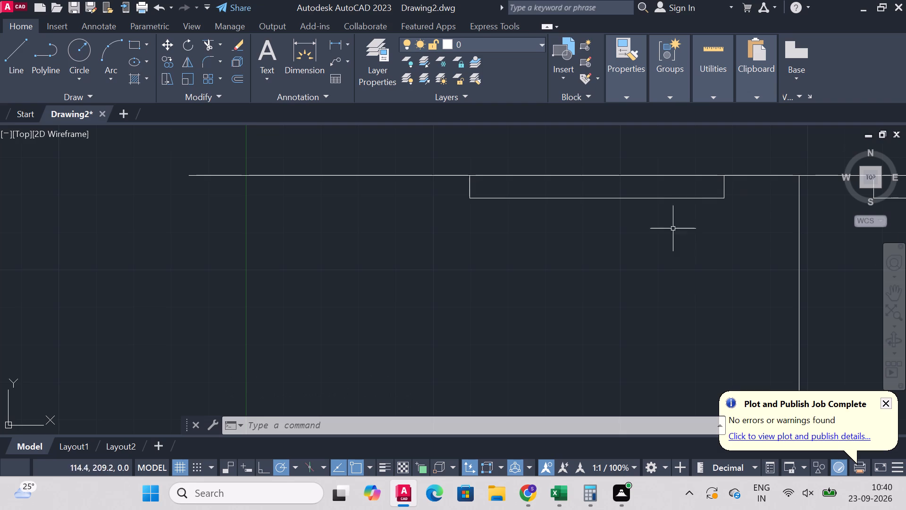
Draw a 75 mm horizontal line leftward from the right end of the long top line.
scroll(669, 222, "down", 4)
scroll(736, 223, "up", 2)
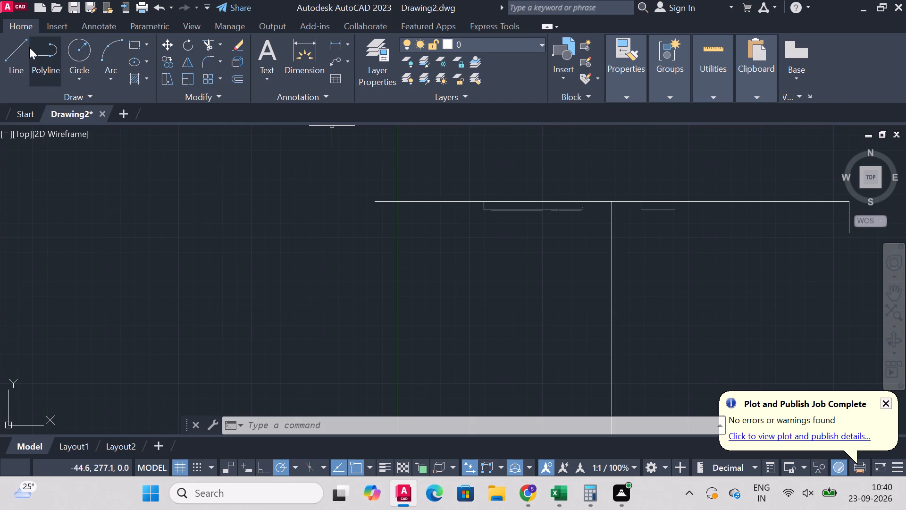
left_click(22, 48)
scroll(487, 150, "down", 2)
scroll(569, 193, "up", 2)
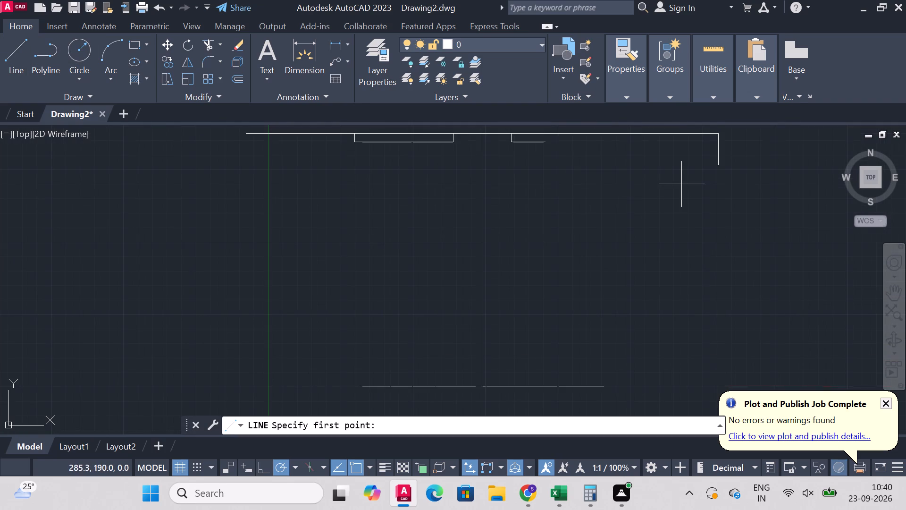
scroll(696, 204, "down", 2)
scroll(697, 165, "up", 3)
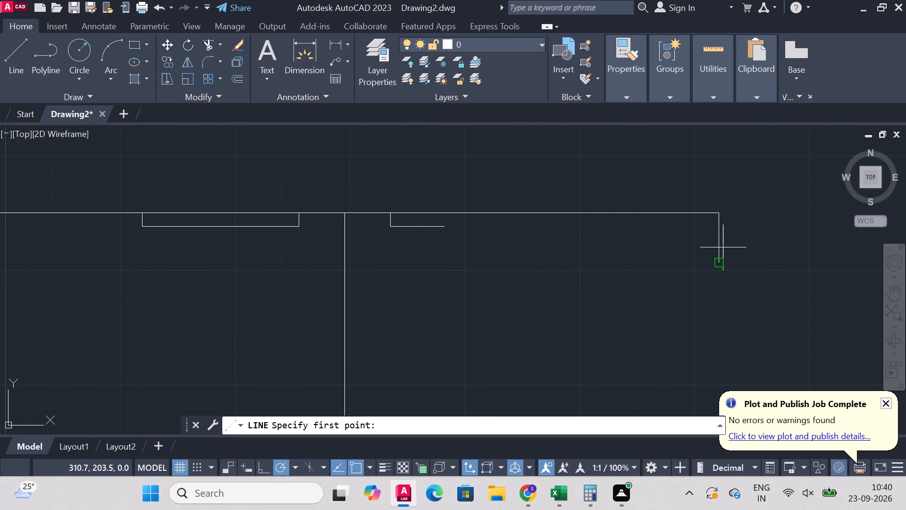
left_click(719, 214)
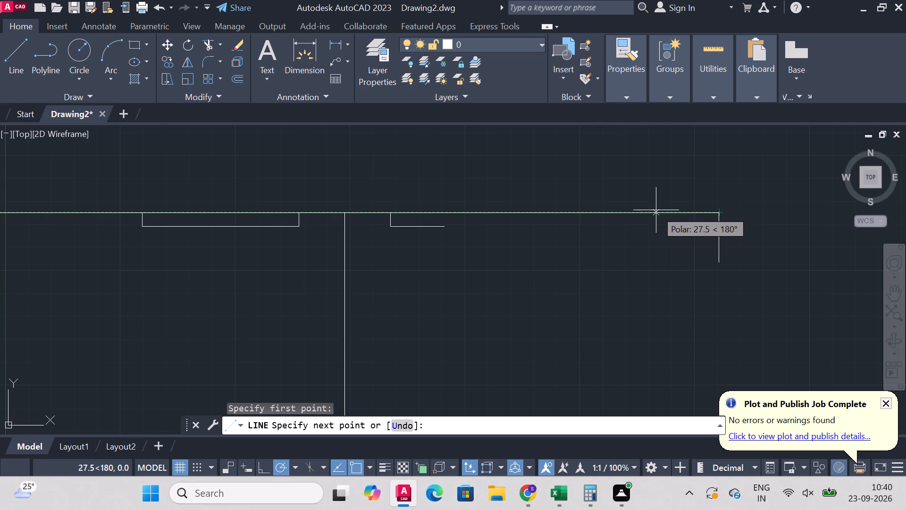
type("75")
key("BackSpace")
key("5")
key("Return")
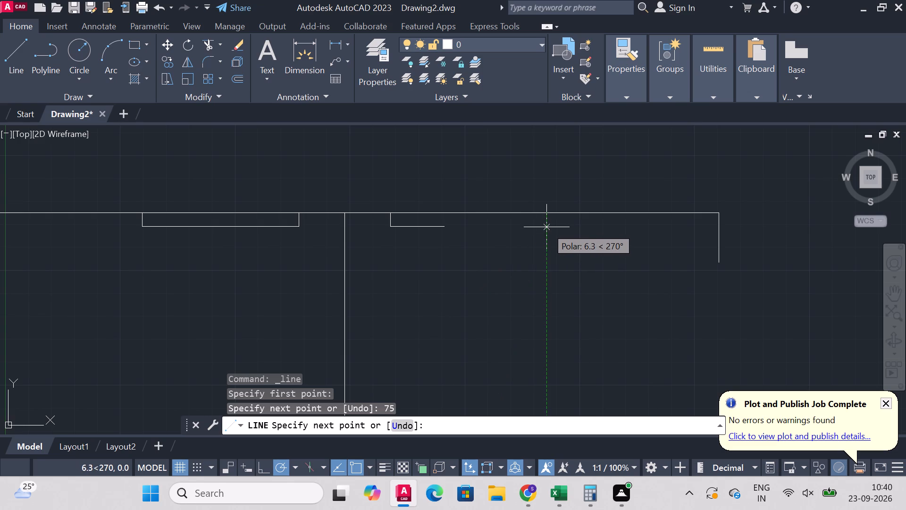
Continue the line 6 mm vertically downward and join it horizontally to the free end of the right short horizontal segment.
key("6")
key("Return")
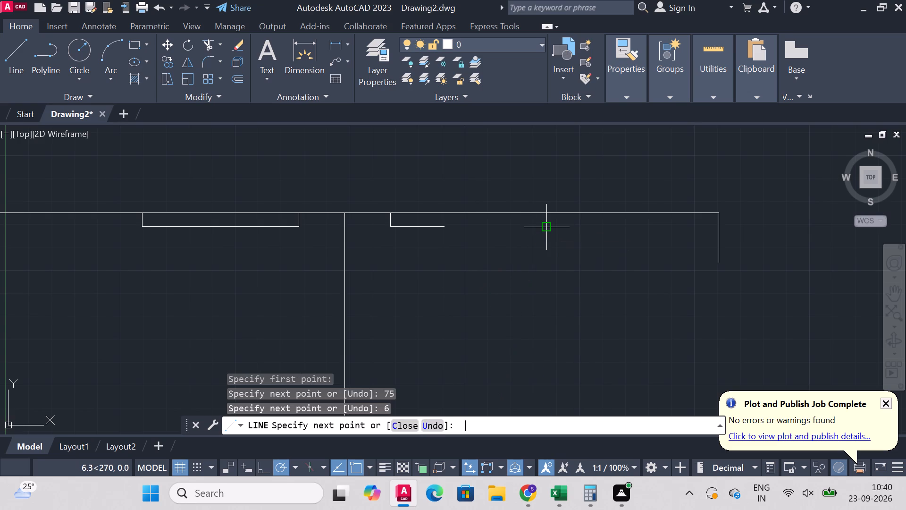
left_click(443, 226)
right_click(443, 226)
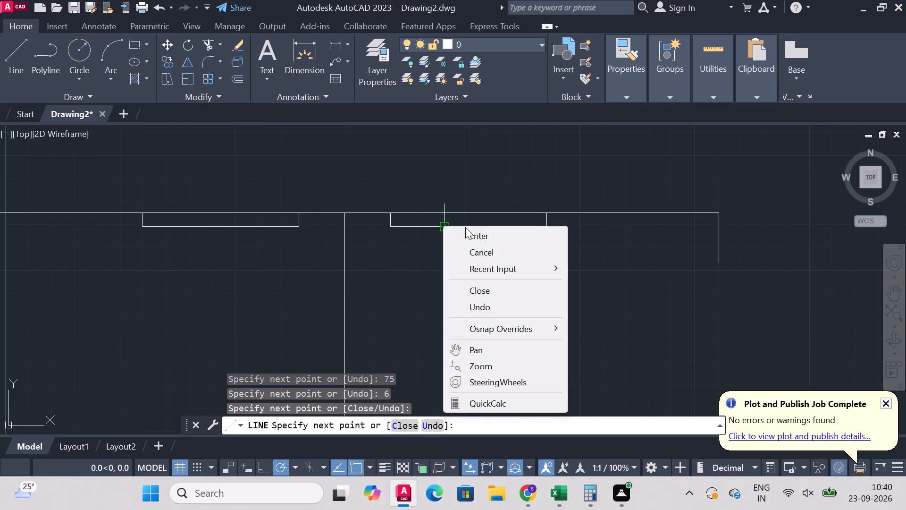
left_click(474, 231)
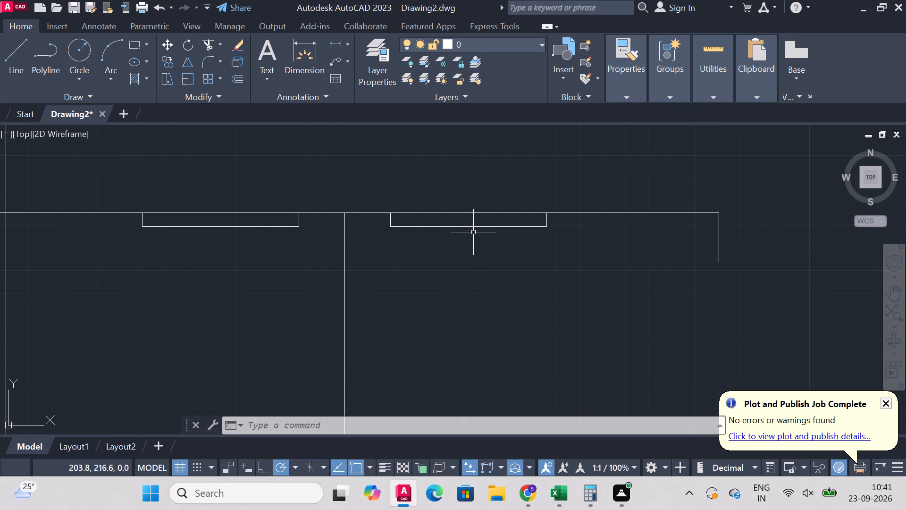
Trim the top line's segments spanning the two shallow rectangles on either side of the centre line to open both recesses.
scroll(411, 239, "up", 1)
scroll(412, 236, "down", 2)
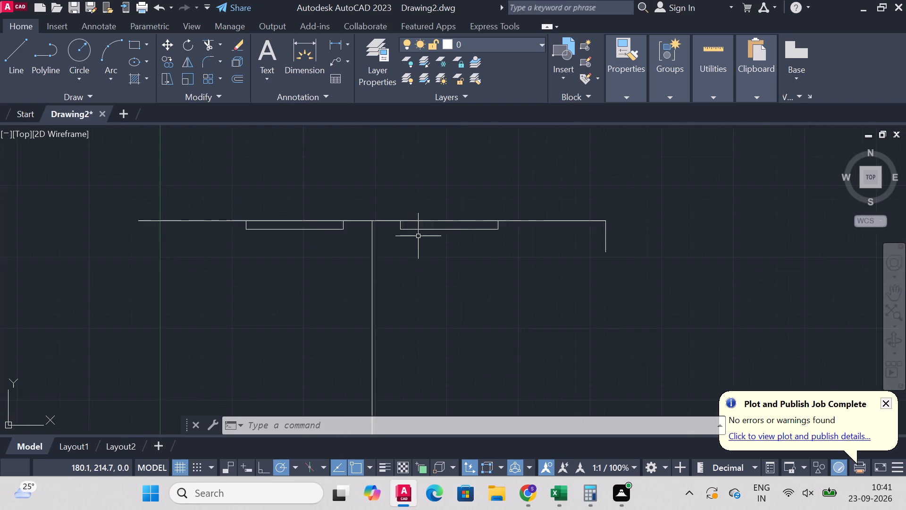
scroll(418, 236, "down", 1)
left_click(207, 42)
scroll(334, 203, "up", 2)
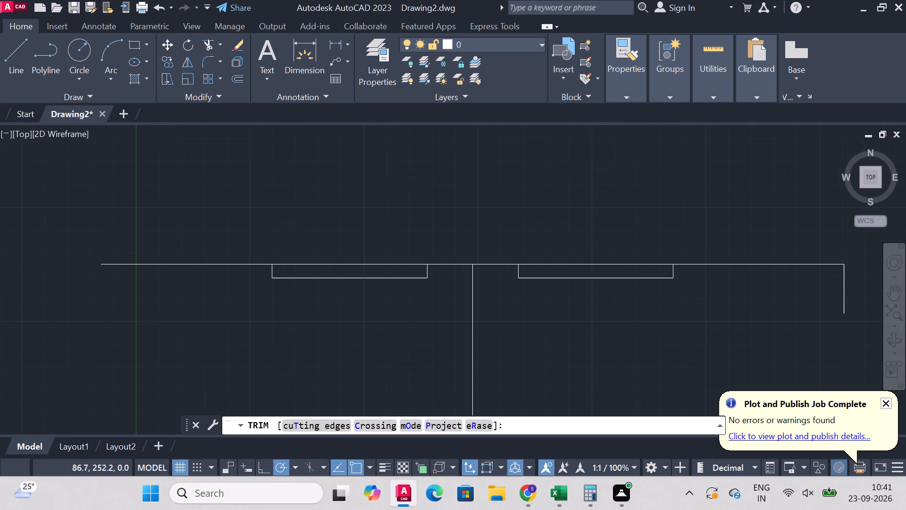
left_click(320, 266)
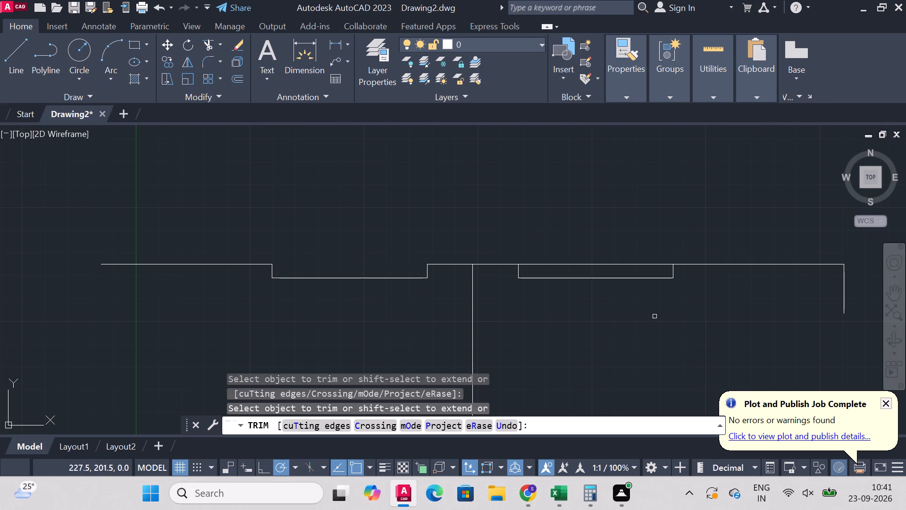
left_click(606, 265)
scroll(609, 216, "down", 2)
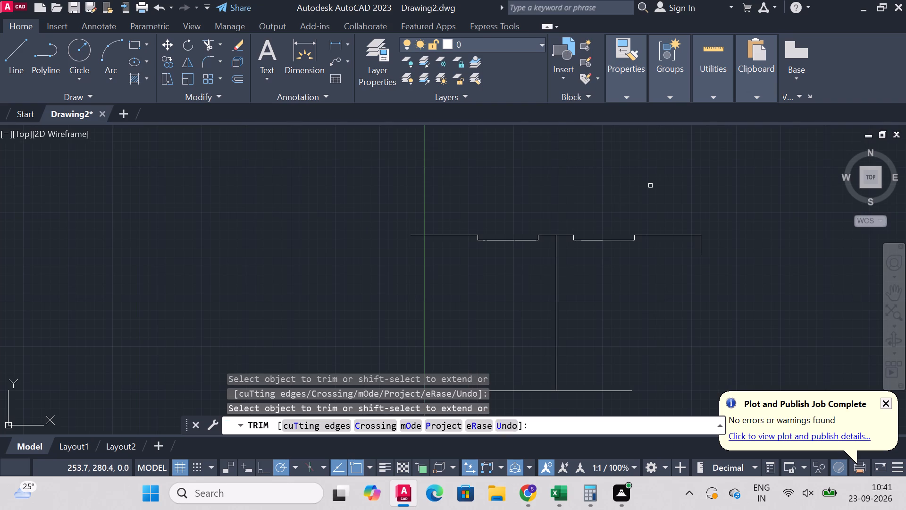
right_click(650, 186)
left_click(683, 193)
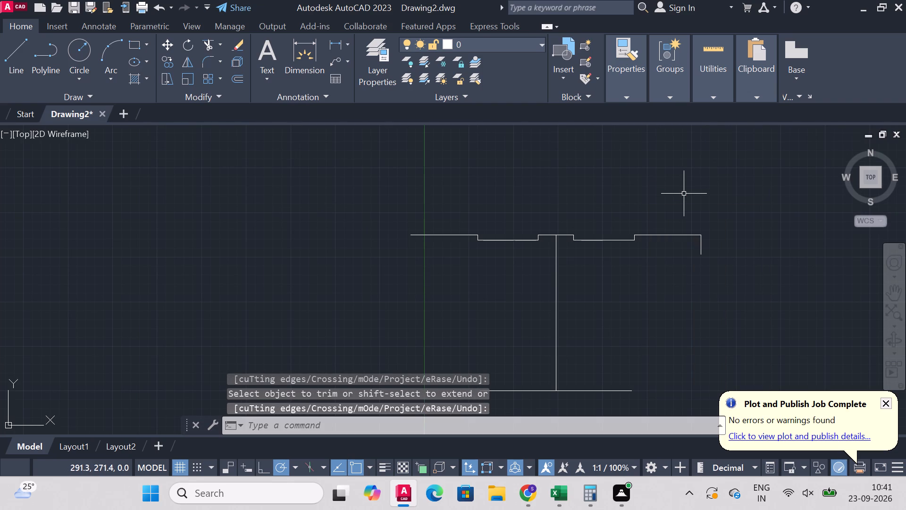
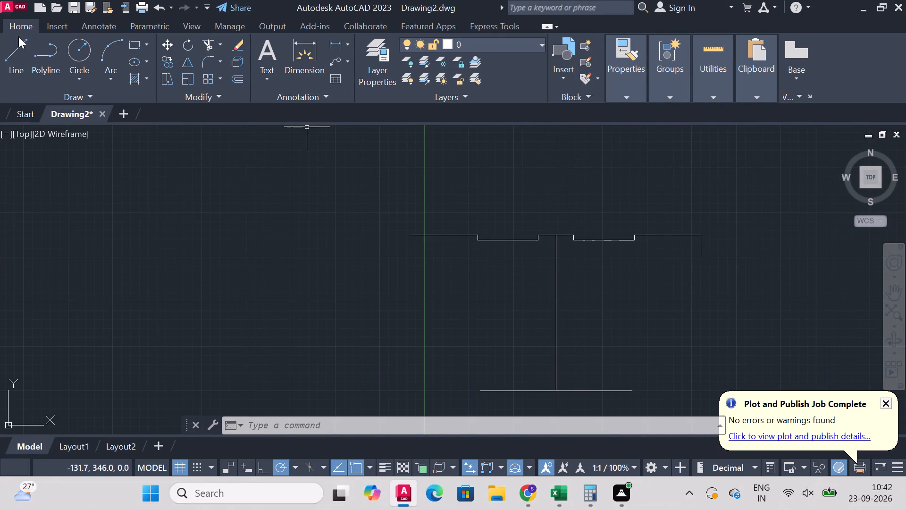
Trim the overlapping line pieces along the top profile's outer and middle segments, plus the short vertical line at its right end.
left_click(18, 36)
scroll(688, 244, "up", 2)
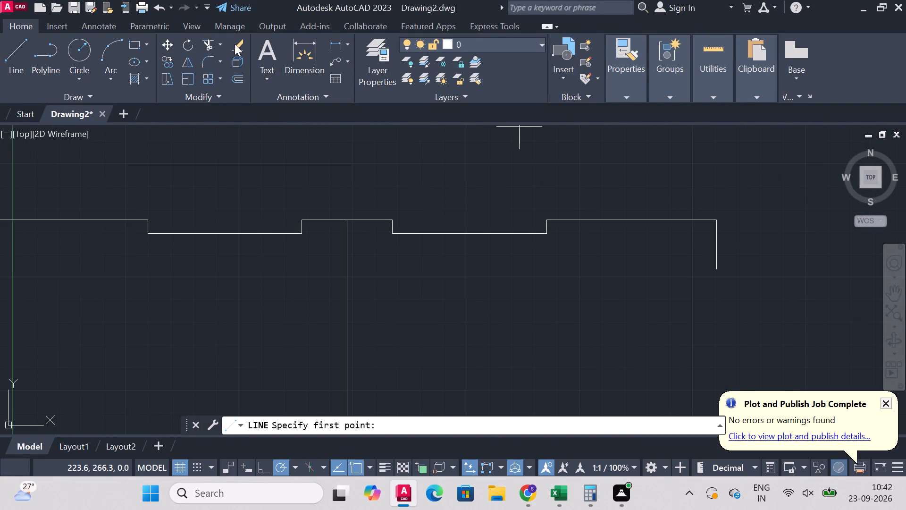
left_click(210, 39)
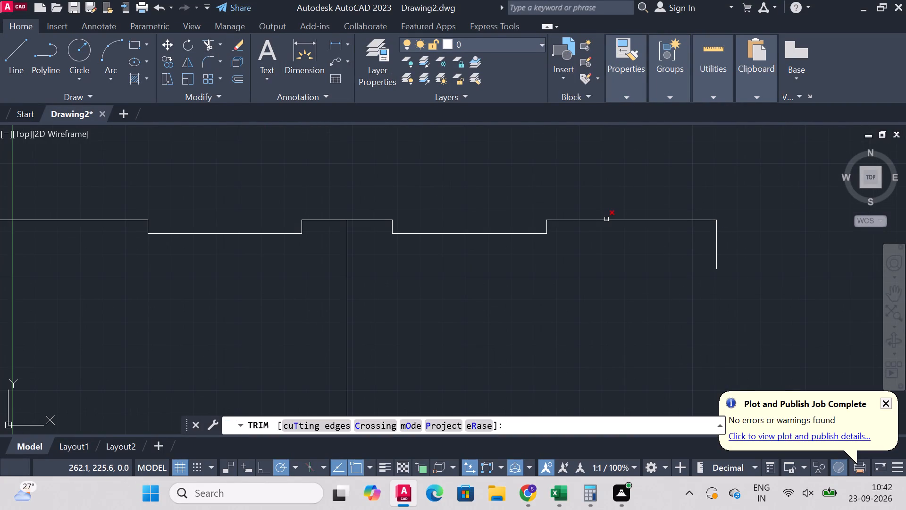
left_click(607, 219)
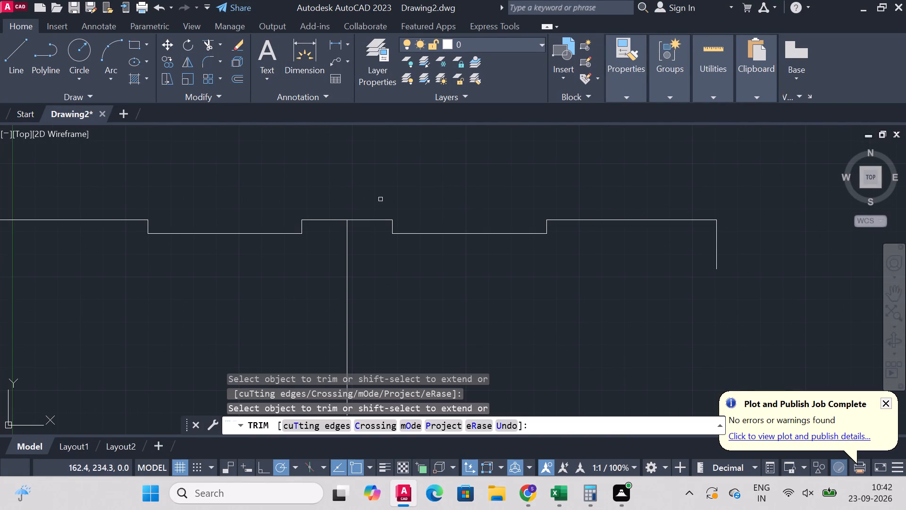
scroll(441, 179, "down", 2)
scroll(391, 187, "up", 2)
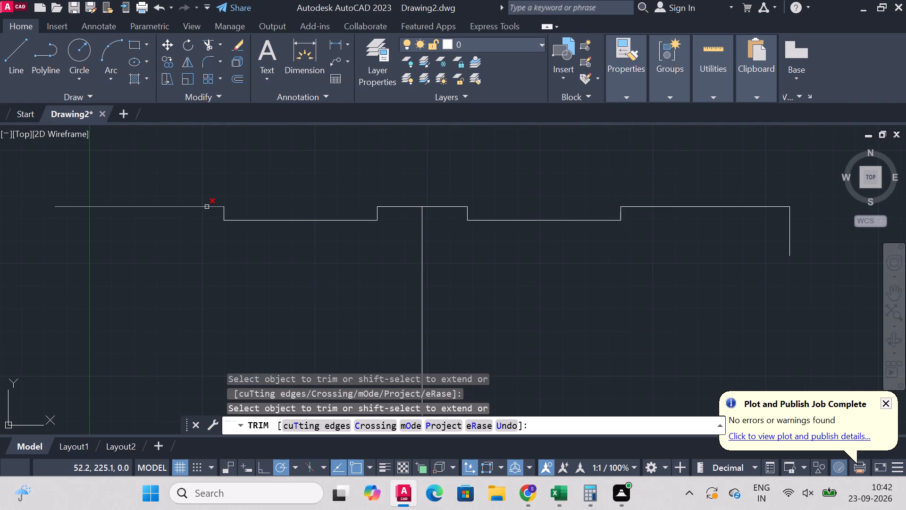
left_click(207, 207)
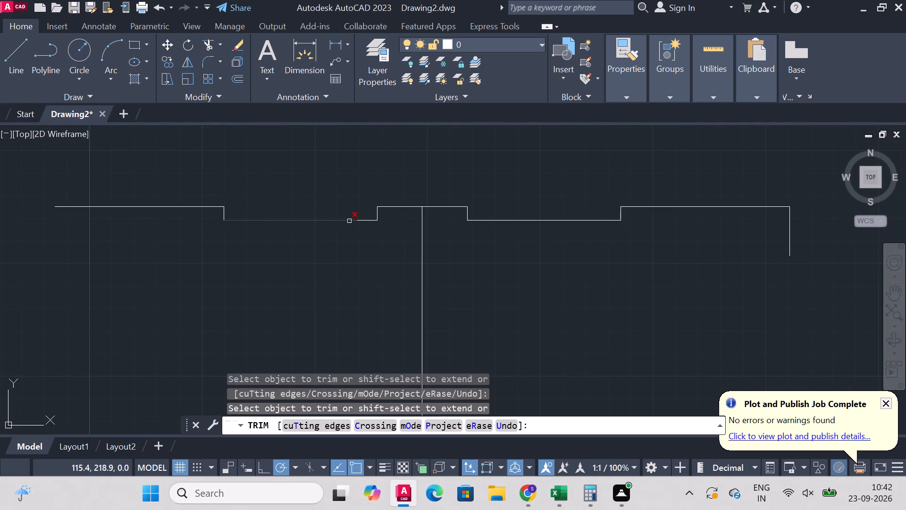
left_click(401, 207)
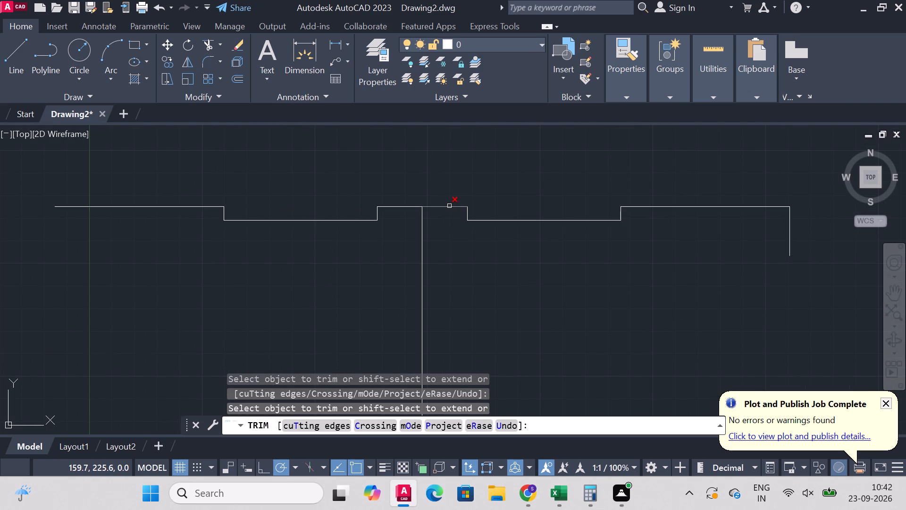
left_click(449, 206)
left_click(792, 240)
right_click_drag(777, 254, 772, 258)
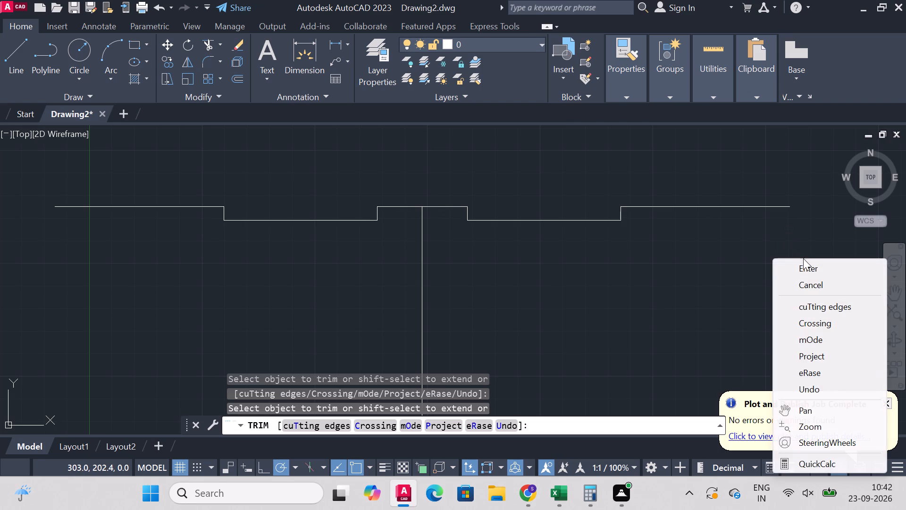
left_click(804, 262)
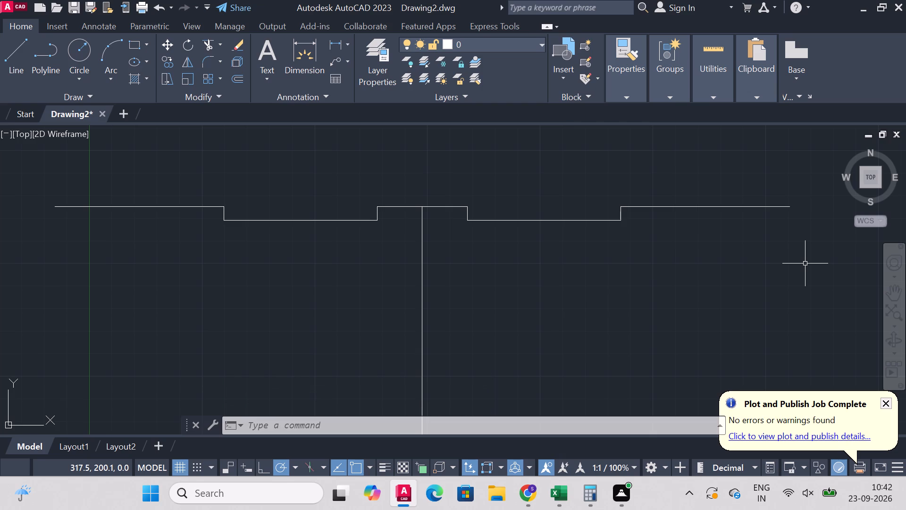
Draw a 28 mm line vertically downward from the right end of the top profile.
left_click(21, 37)
scroll(427, 251, "down", 2)
scroll(541, 267, "up", 1)
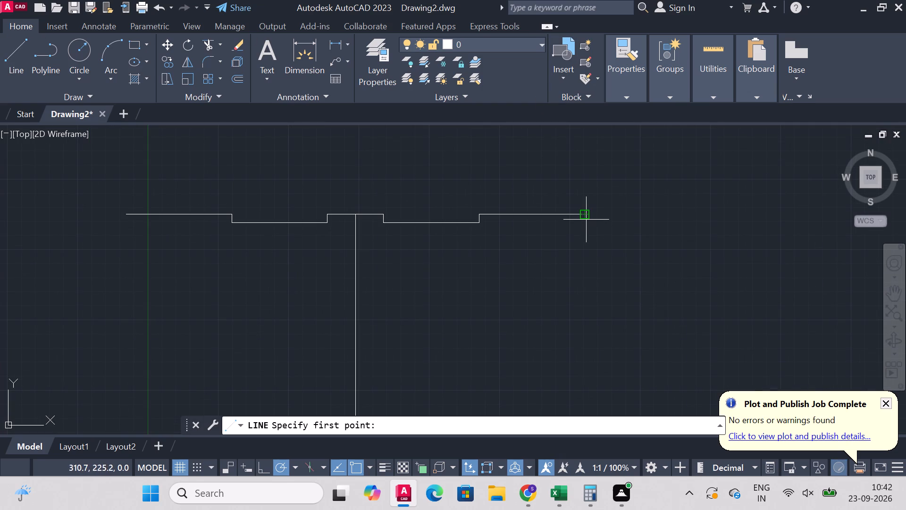
left_click(586, 220)
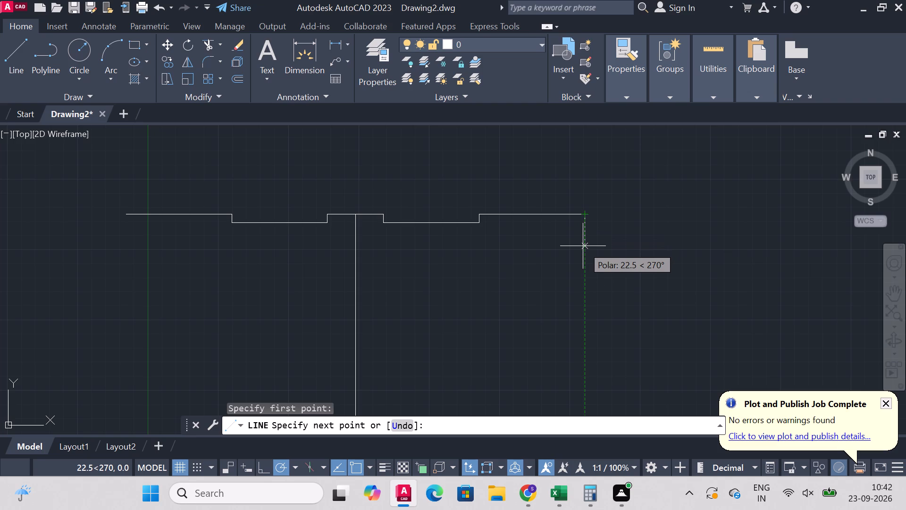
key("2")
key("8")
key("Return")
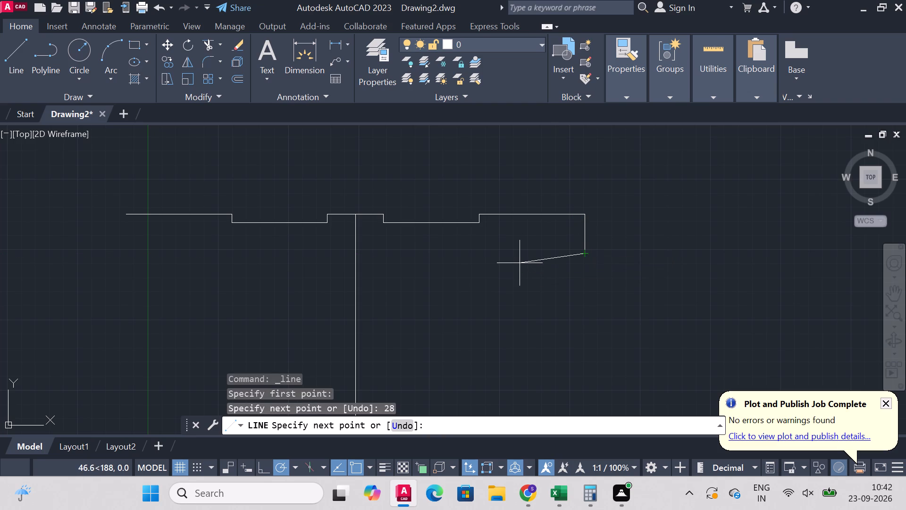
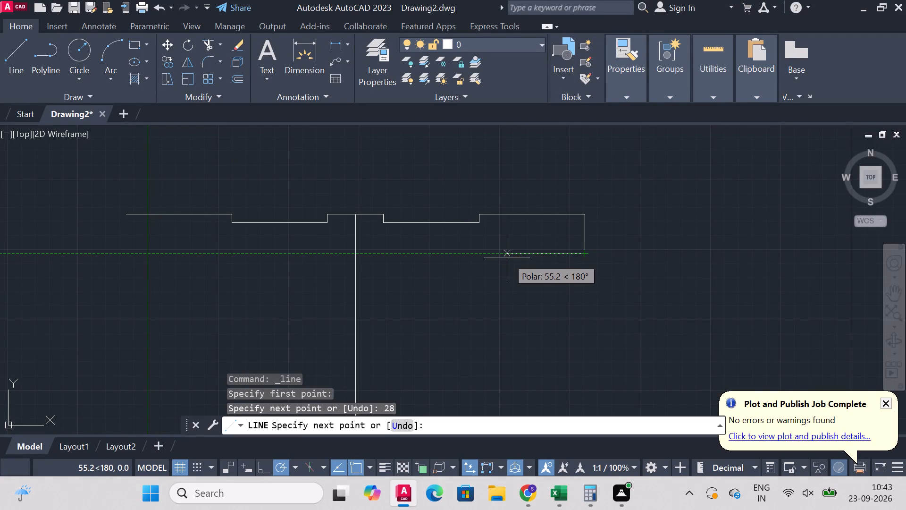
Finish the 28 mm line and calculate 210 divided by 2 in Calculator.
right_click(507, 257)
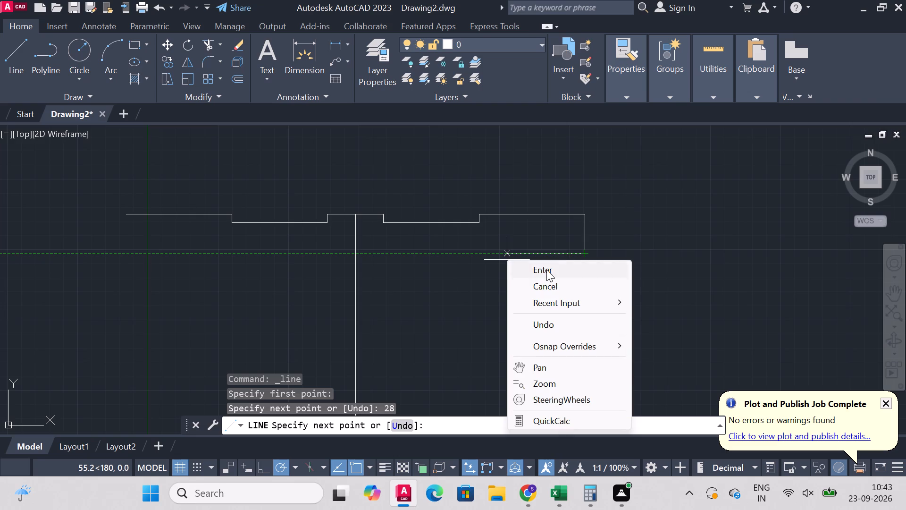
left_click(546, 270)
left_click(10, 57)
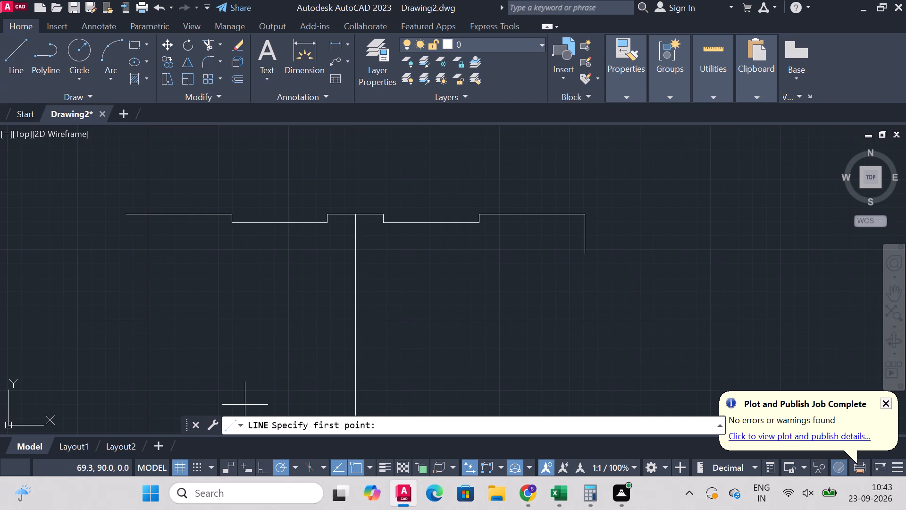
left_click(581, 499)
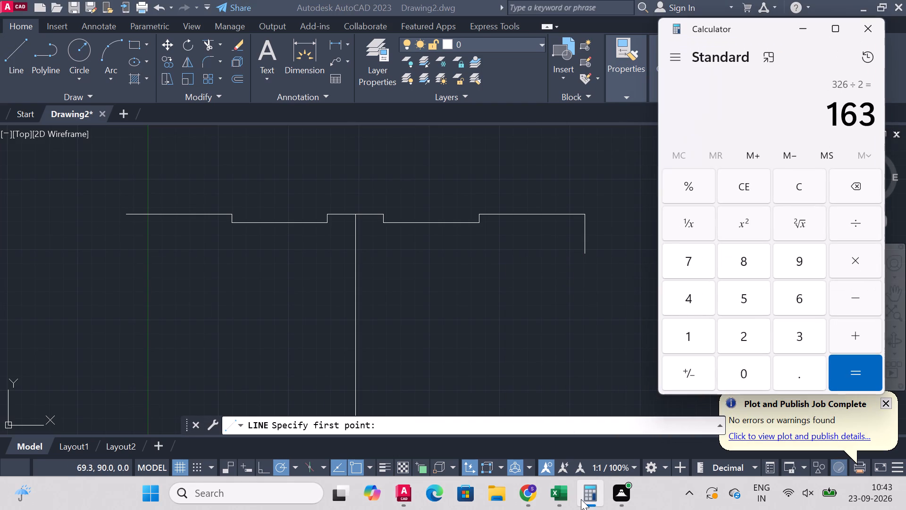
key("Escape")
type("21")
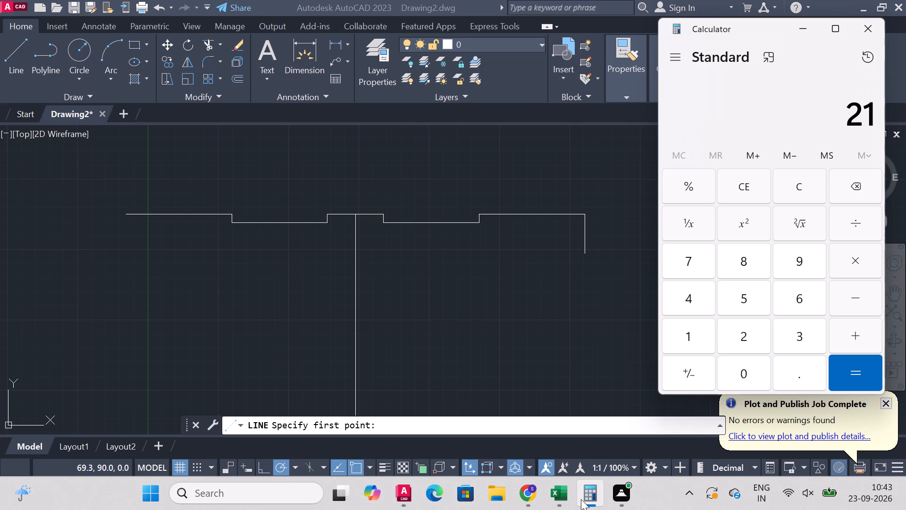
type("0/")
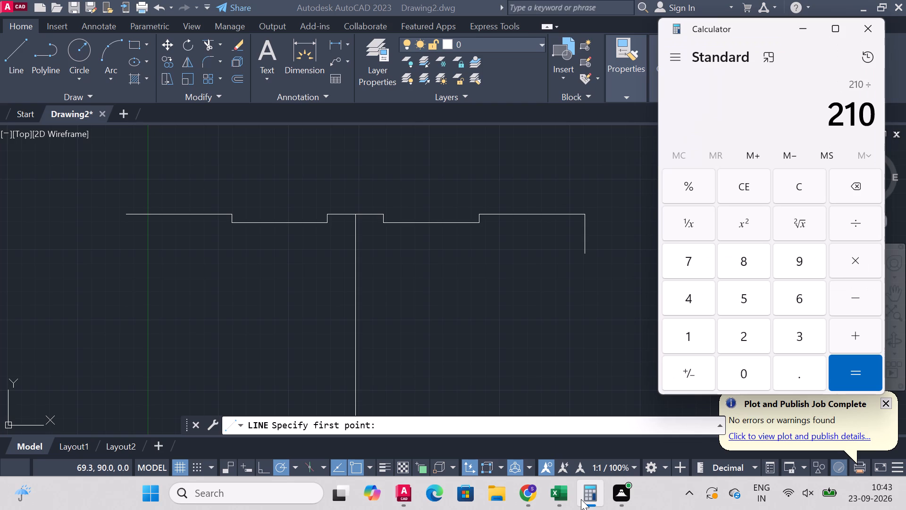
key("2")
key("Return")
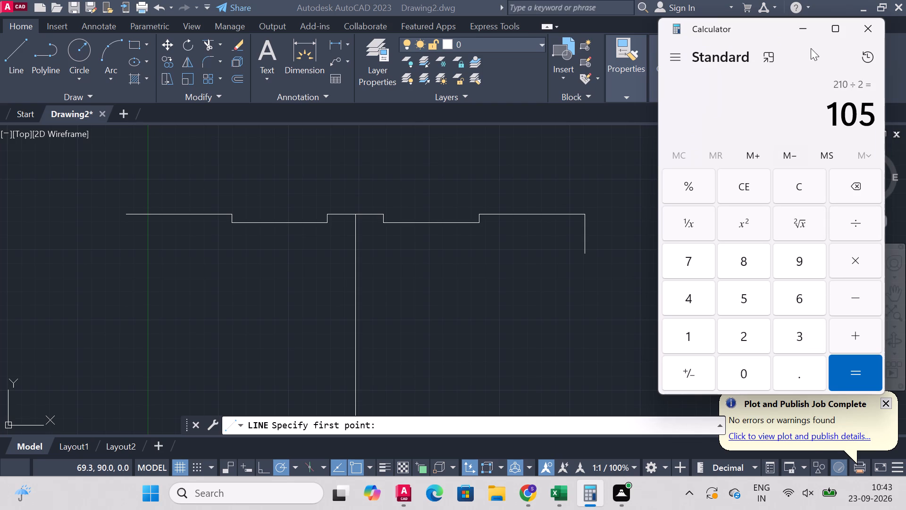
left_click(807, 33)
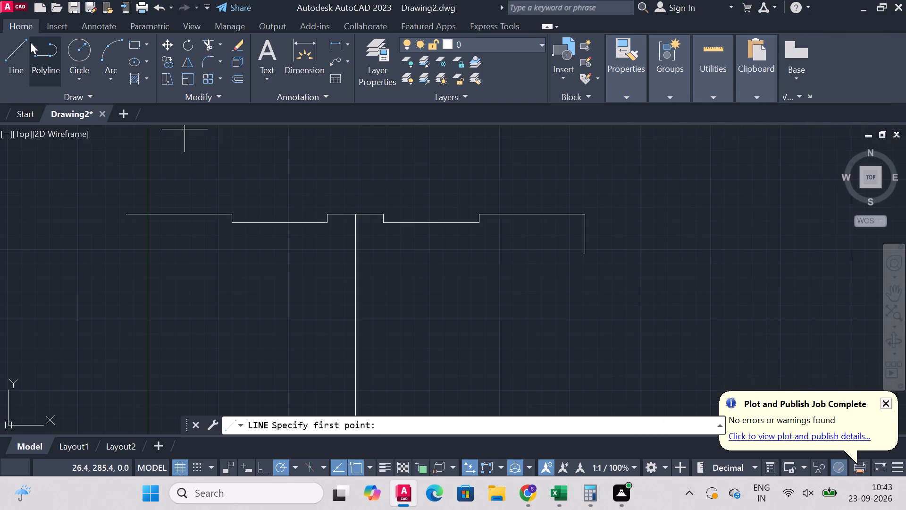
Draw a line 105 mm rightward from the centre line's top end, continuing about 50 mm vertically downward.
left_click(28, 44)
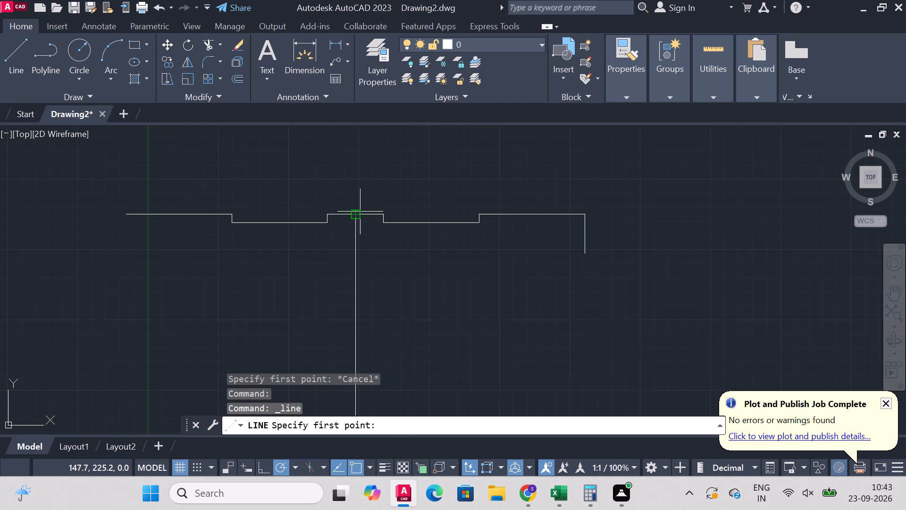
left_click(361, 212)
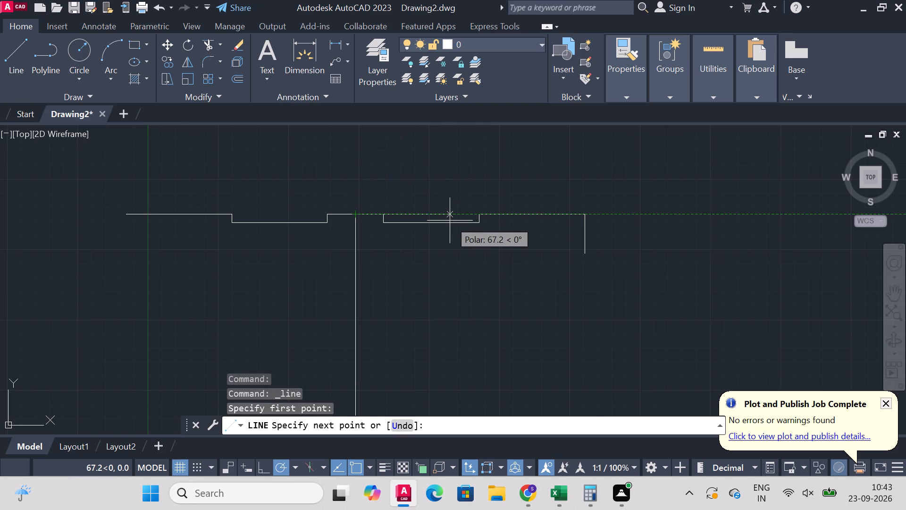
key("1")
type("05")
key("Return")
scroll(450, 221, "up", 1)
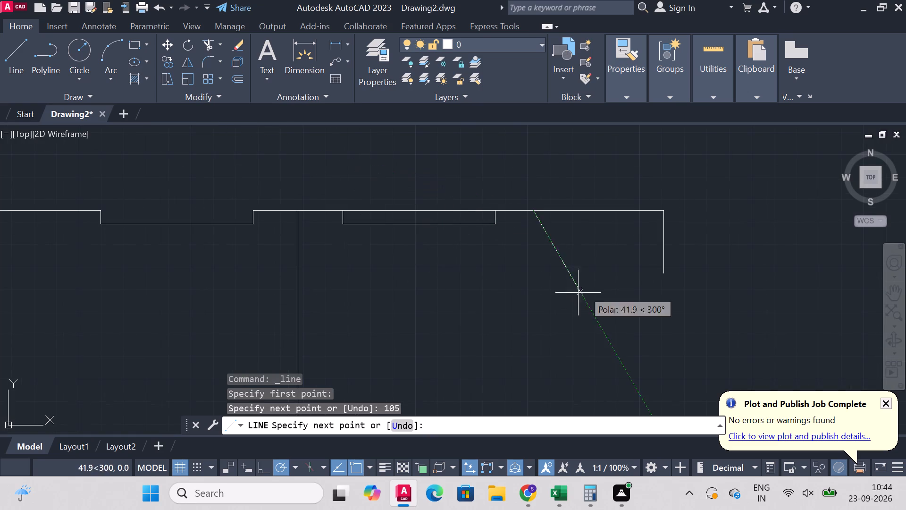
left_click(532, 322)
right_click(532, 320)
left_click(575, 151)
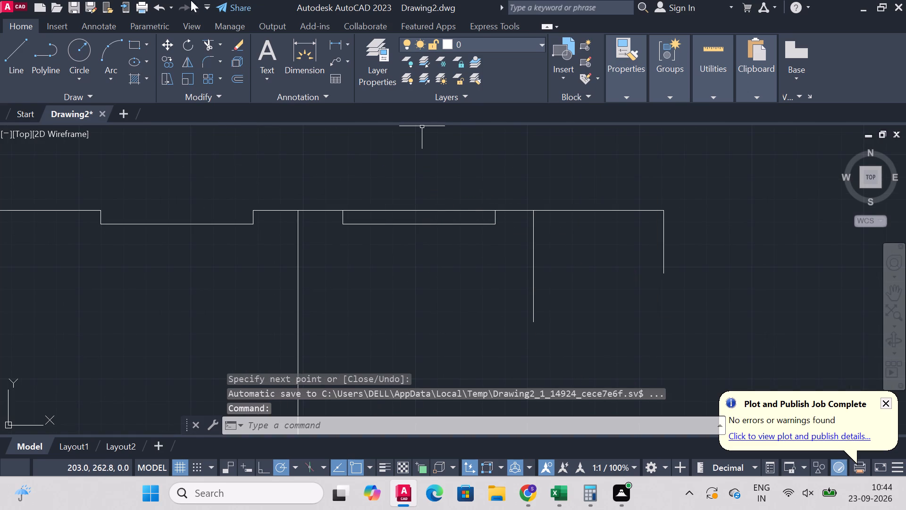
Trim the new horizontal line's pieces across the right recess and along the adjoining outer top segment.
left_click(203, 43)
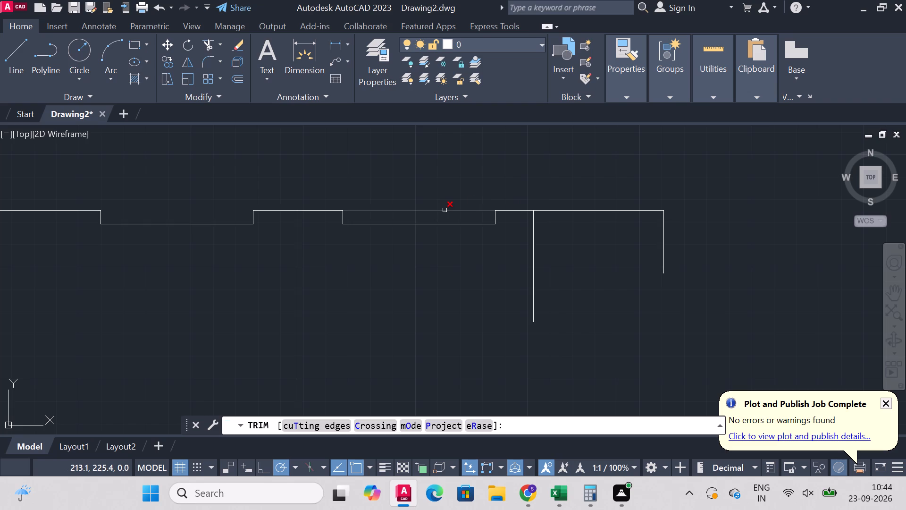
left_click(453, 211)
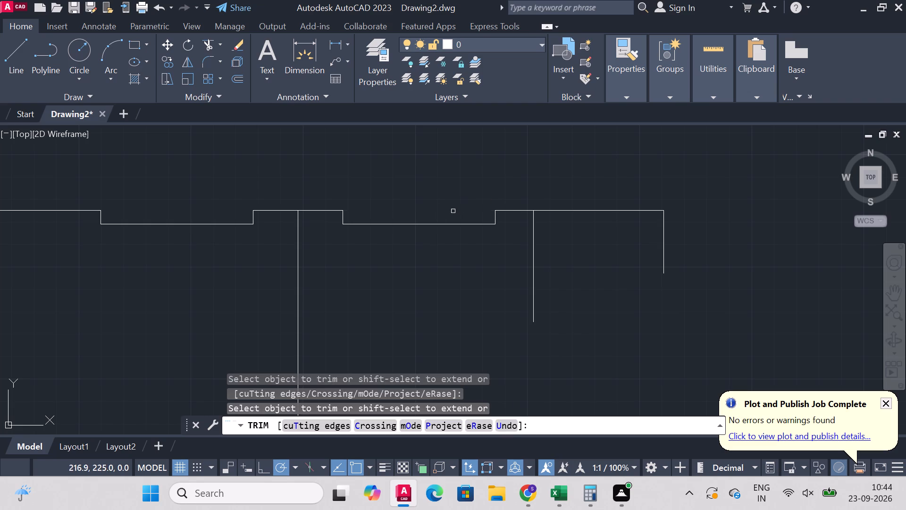
left_click(515, 210)
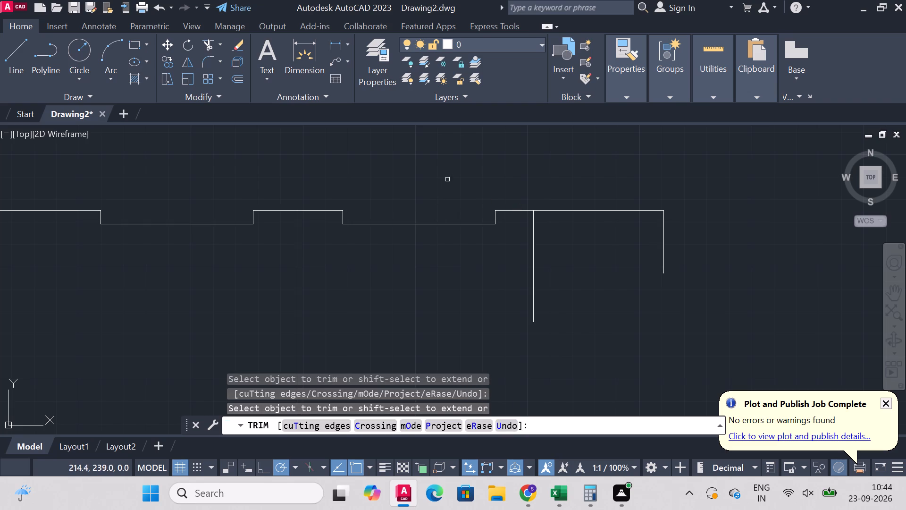
right_click(450, 167)
left_click(491, 174)
scroll(176, 230, "down", 2)
scroll(176, 232, "up", 2)
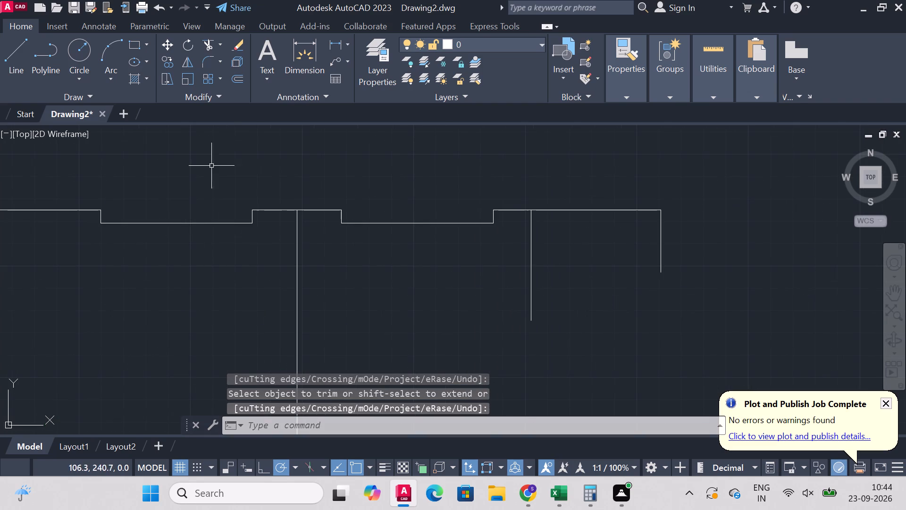
Draw a line 105 mm leftward from the centre line's top end, continuing vertically downward to about the right leg's depth.
left_click(25, 54)
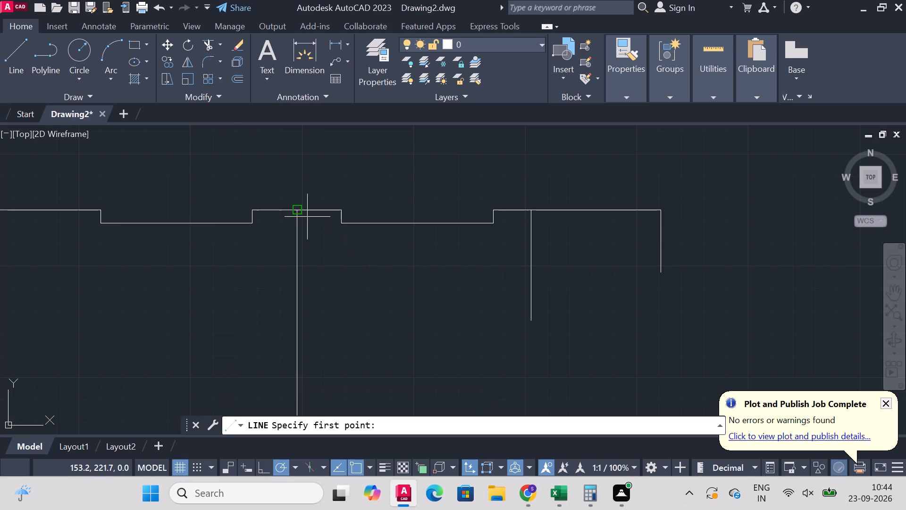
left_click(297, 212)
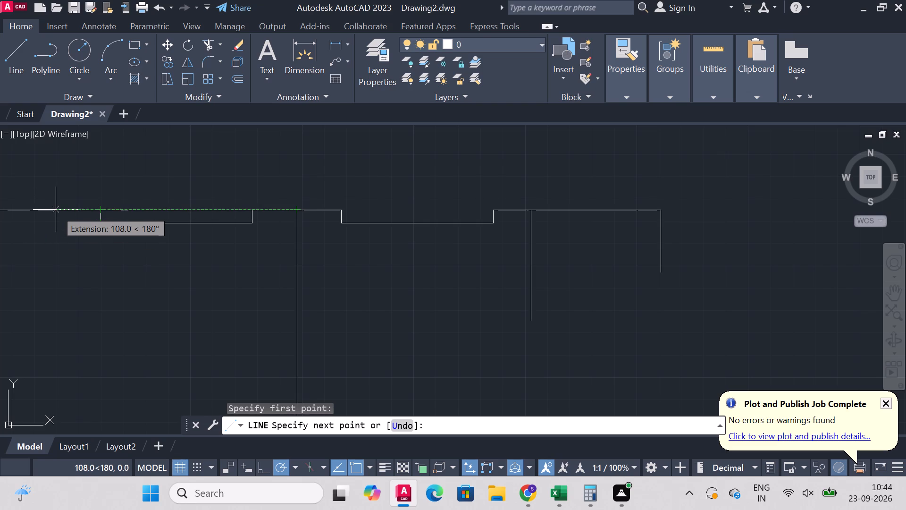
key("1")
type("05")
key("Return")
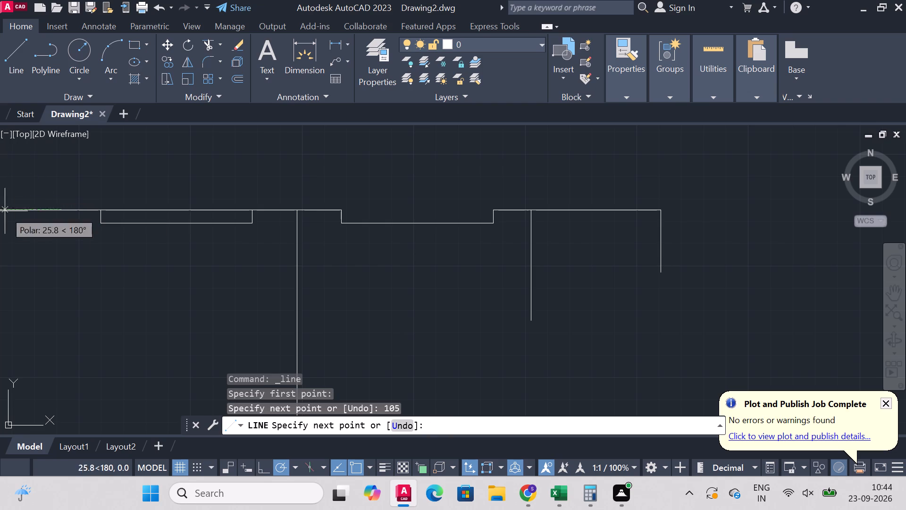
left_click(60, 323)
right_click(60, 322)
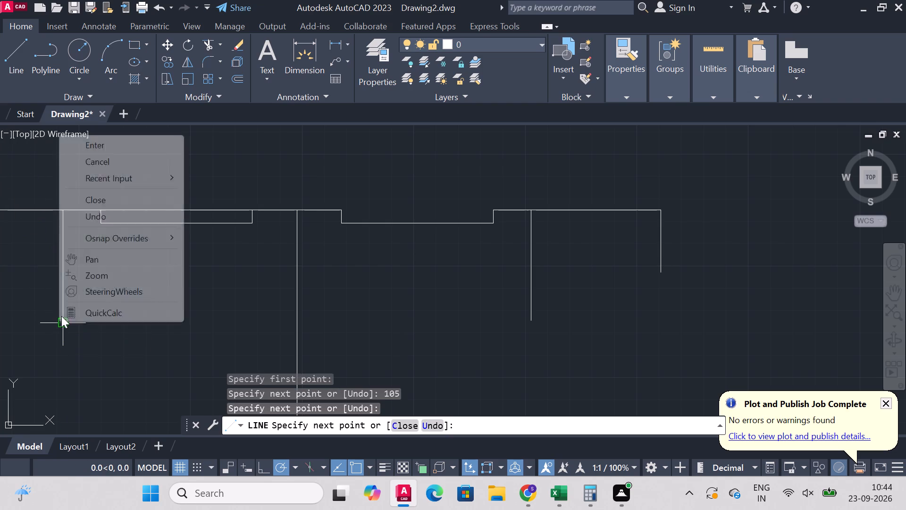
left_click(125, 143)
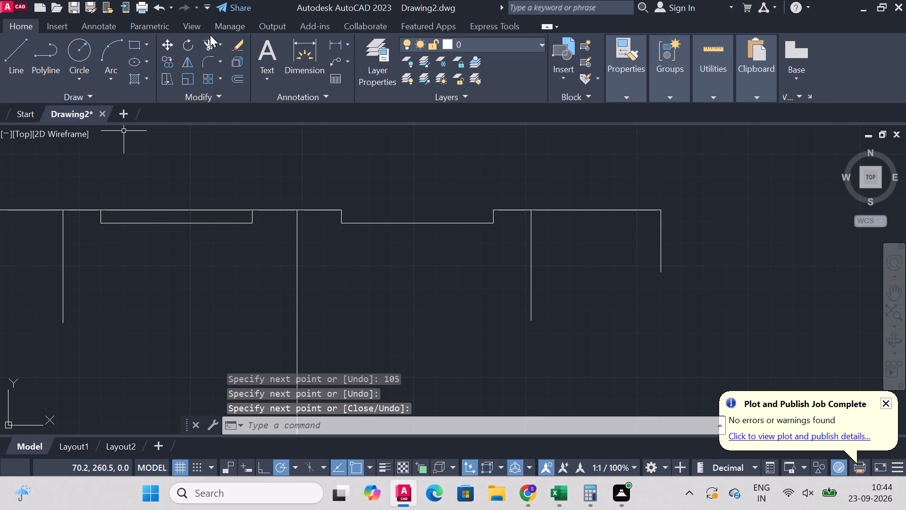
Trim the new horizontal line's pieces across the left recess and along the adjoining outer top segment.
left_click(204, 47)
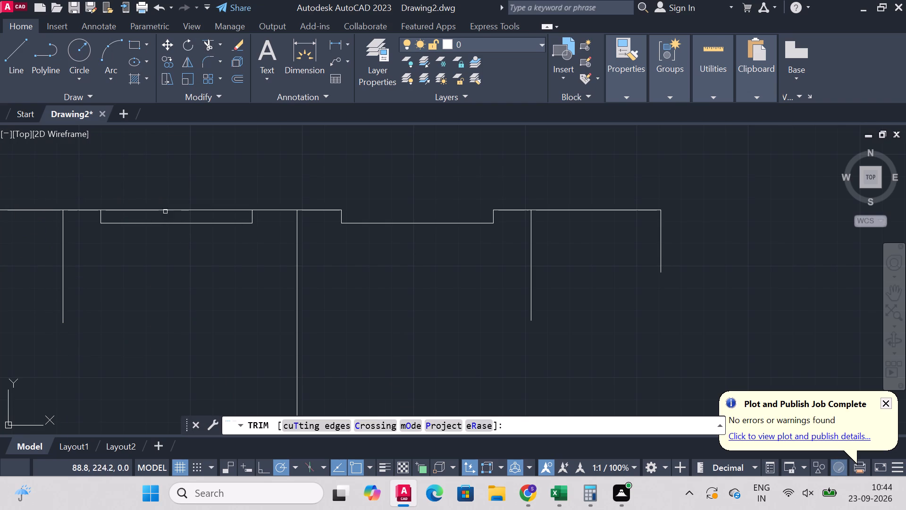
left_click(165, 208)
left_click(79, 211)
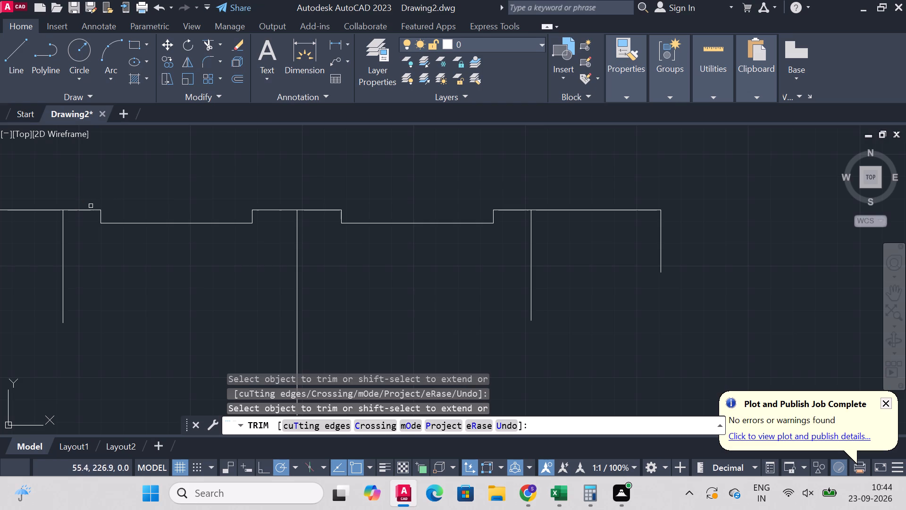
right_click(169, 170)
left_click(198, 178)
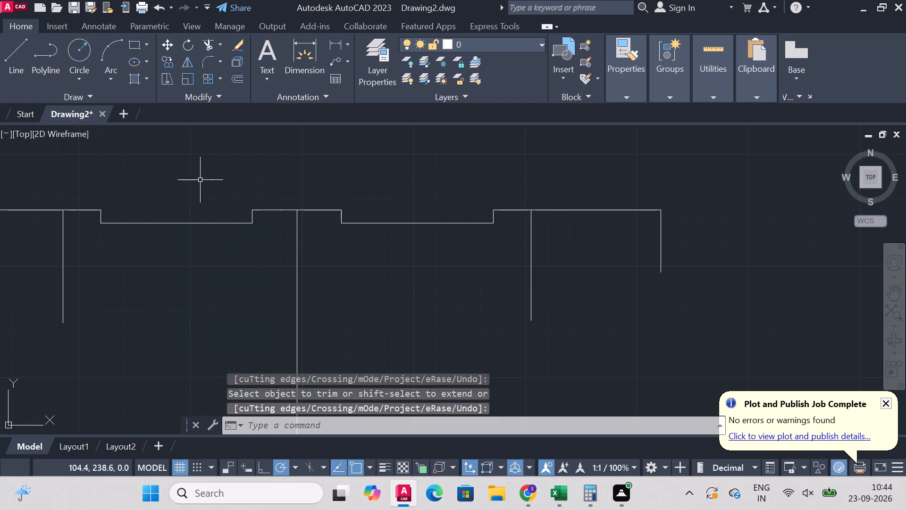
Draw a line 28 mm downward from the top profile's left end, continuing horizontally to the left inner vertical line.
scroll(336, 283, "down", 2)
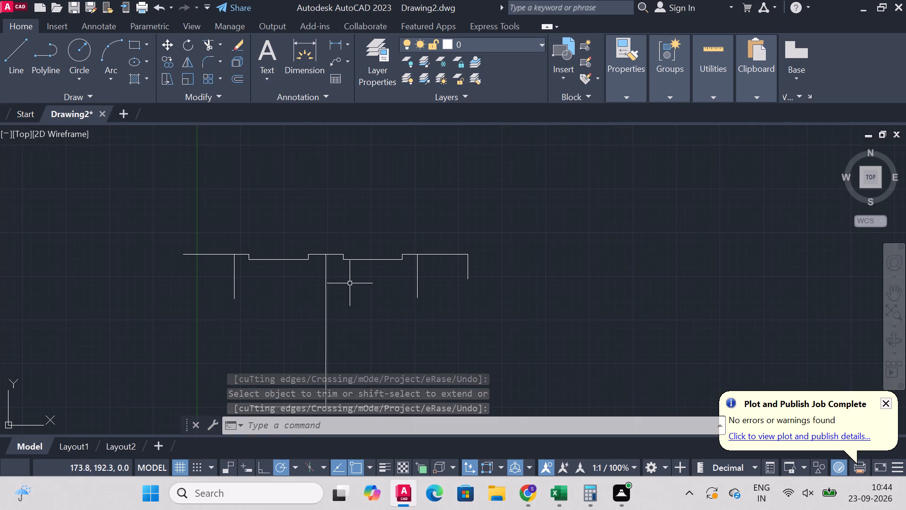
scroll(237, 273, "up", 1)
right_click(167, 186)
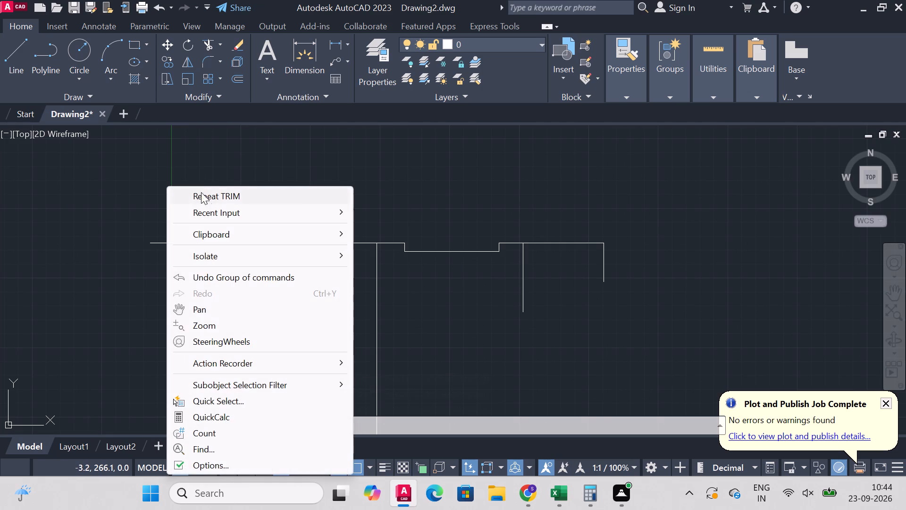
double_click(24, 55)
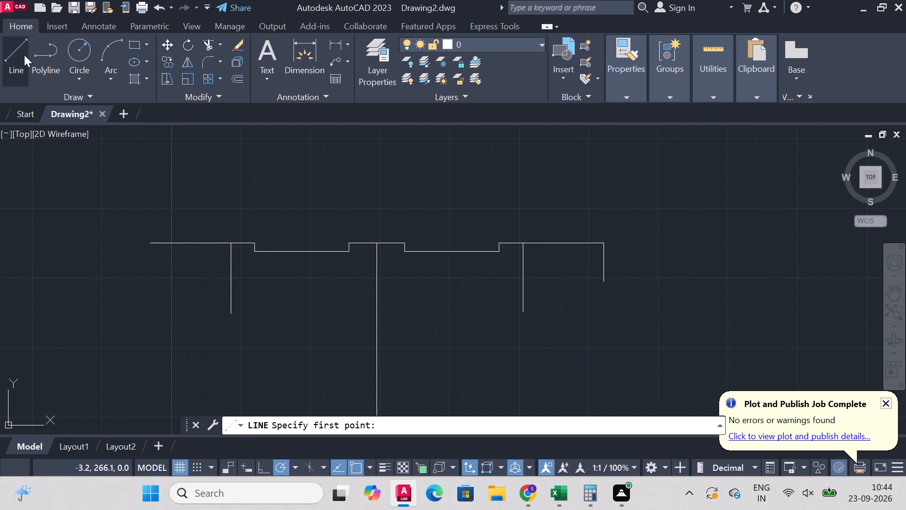
left_click(151, 246)
key("2")
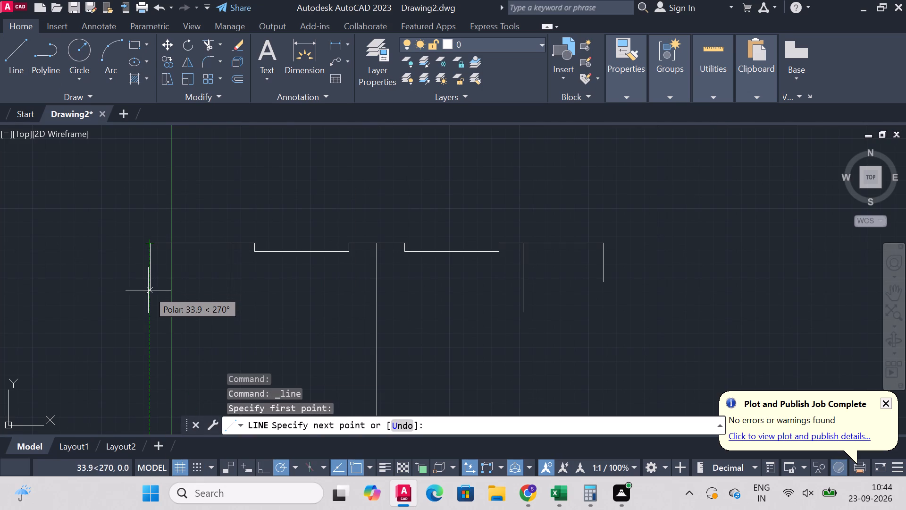
key("8")
key("Return")
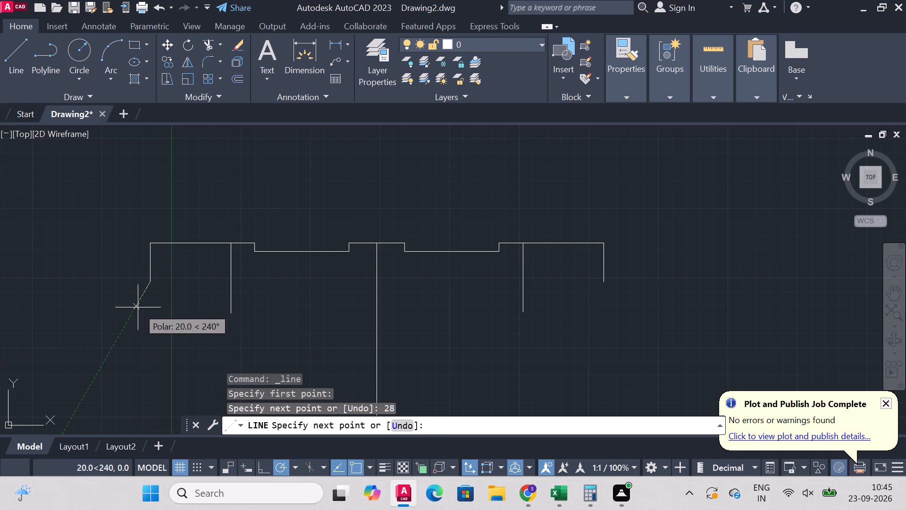
scroll(251, 273, "up", 1)
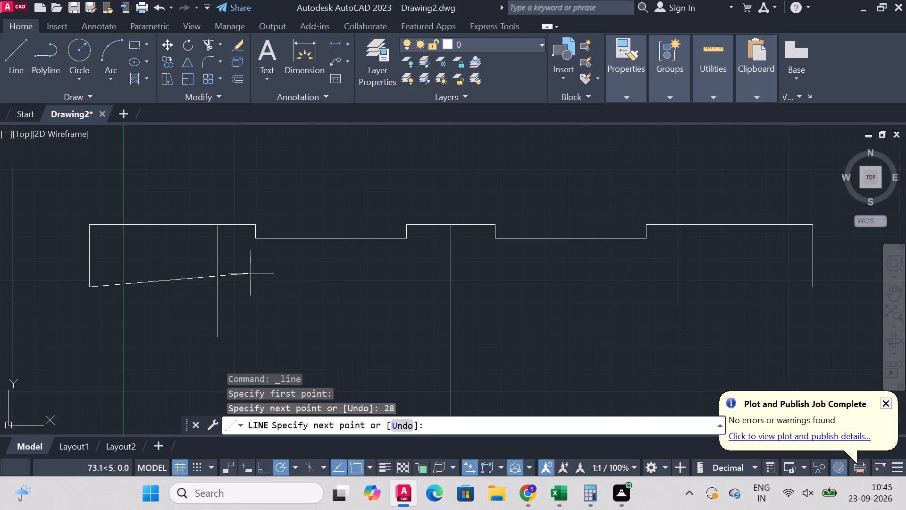
left_click(219, 289)
right_click(219, 289)
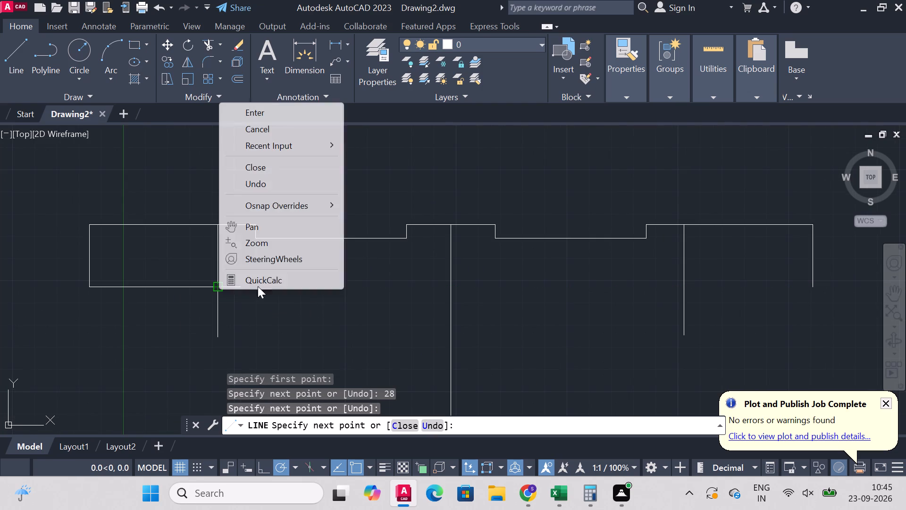
left_click(255, 112)
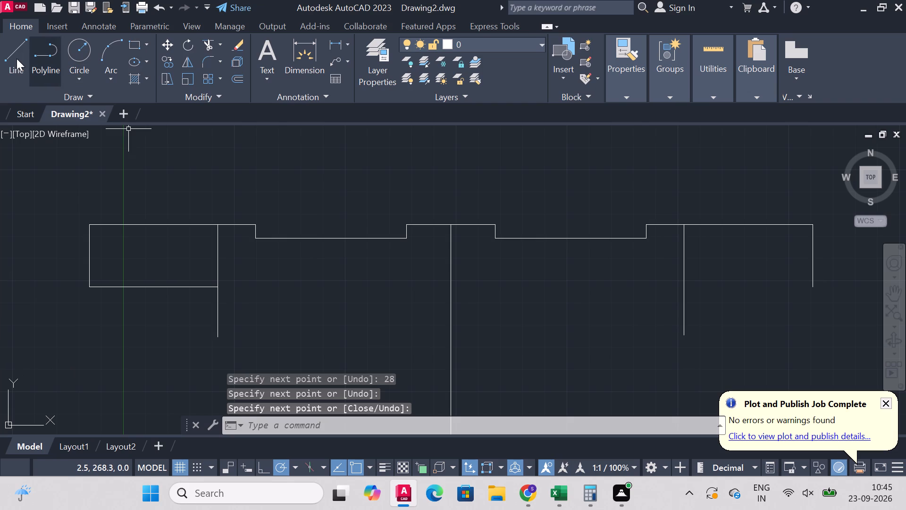
Draw a horizontal line from the lower end of the right outer edge to the right inner vertical line.
right_click(468, 161)
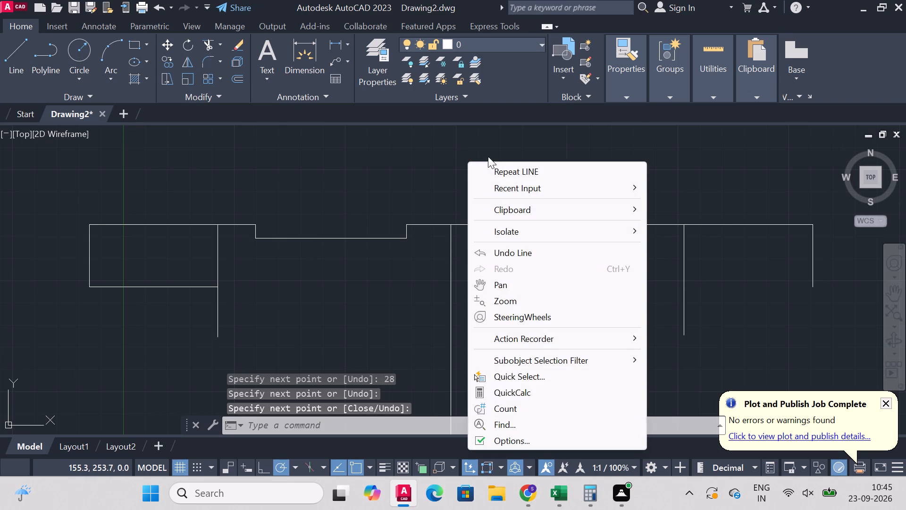
left_click(503, 168)
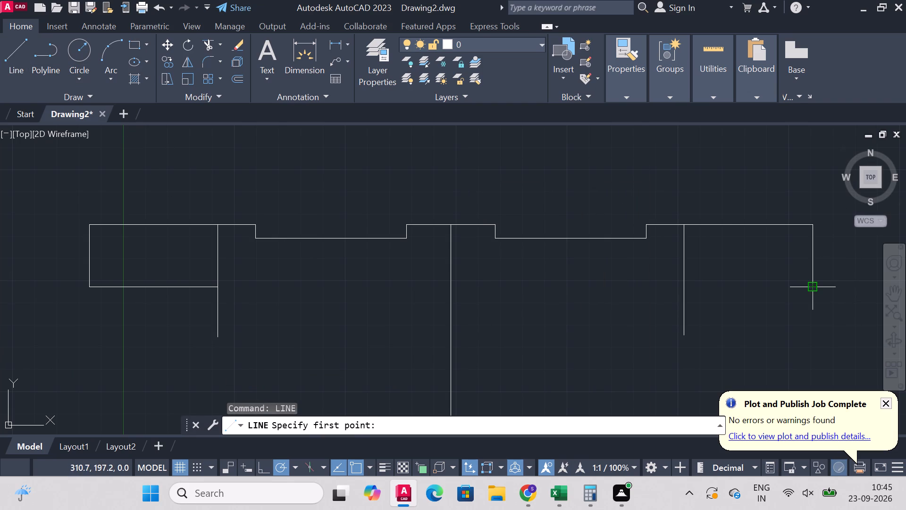
left_click(811, 283)
left_click(683, 286)
right_click(683, 286)
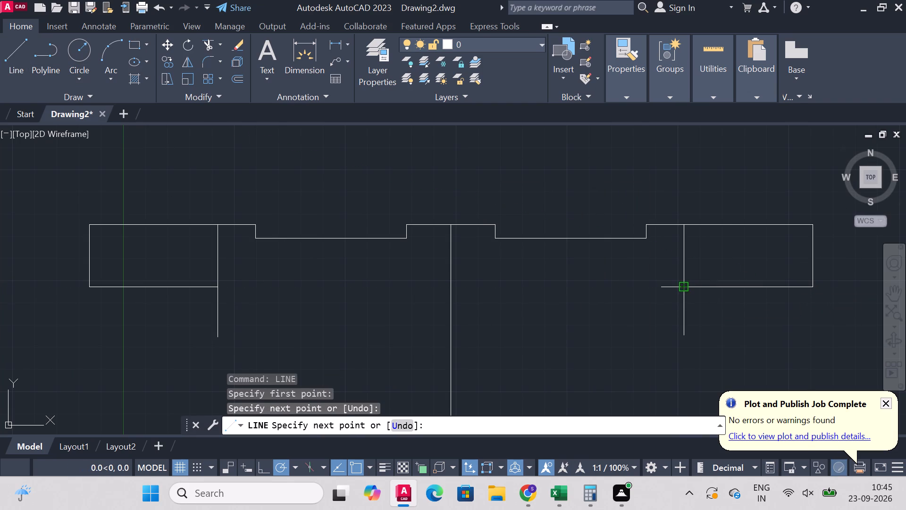
left_click(731, 291)
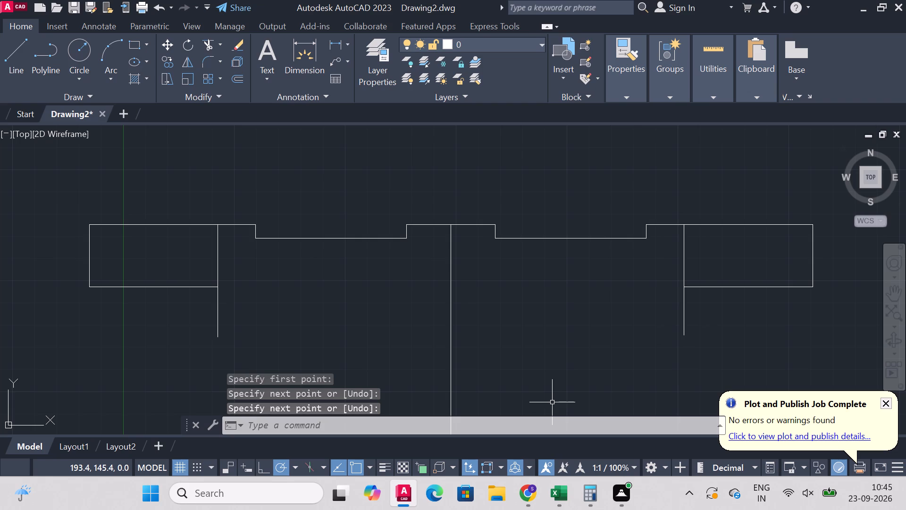
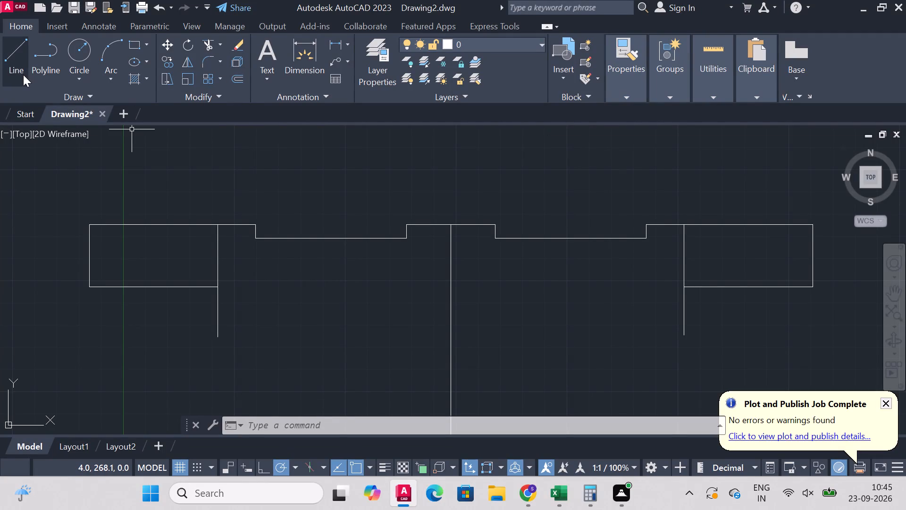
From the left end's lower outer corner, draw connected lines 10 mm inward, 5 mm down, and horizontally to the left inner vertical.
left_click(23, 61)
scroll(172, 238, "down", 2)
scroll(117, 250, "up", 2)
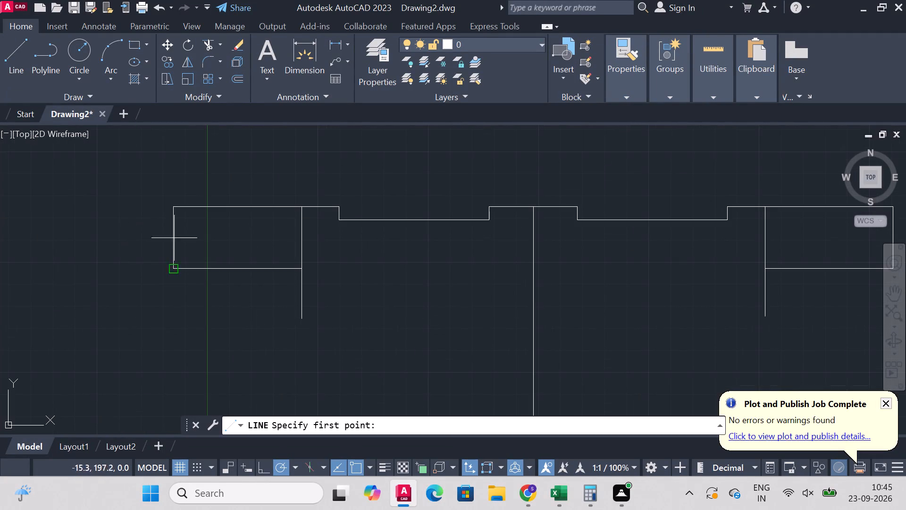
scroll(192, 233, "up", 2)
scroll(192, 233, "down", 2)
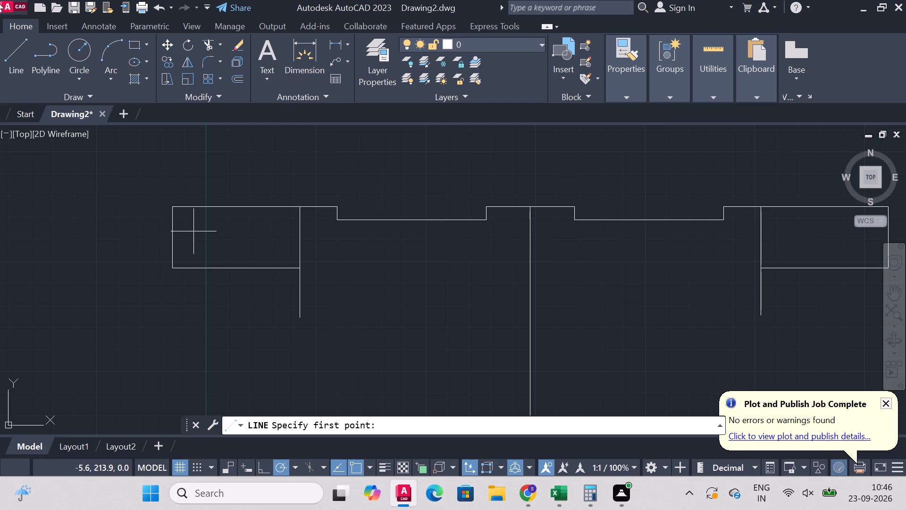
left_click(18, 50)
scroll(224, 296, "up", 1)
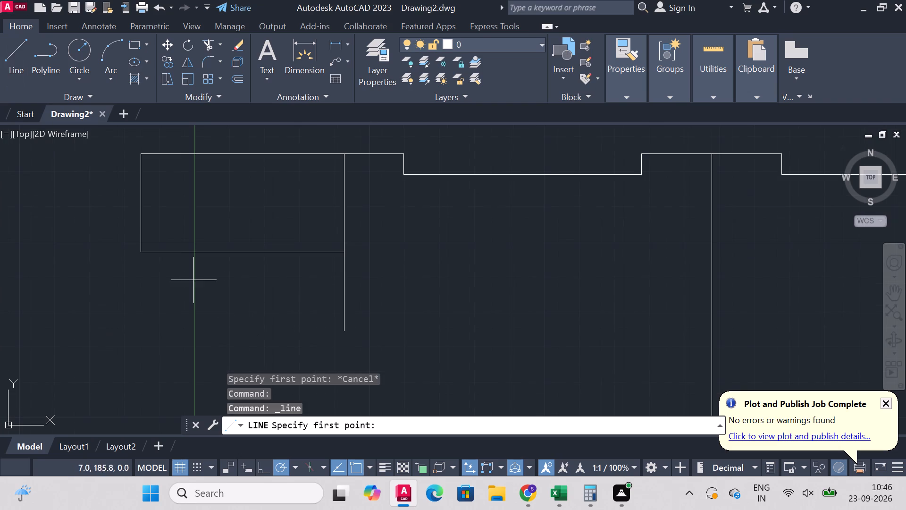
left_click(143, 252)
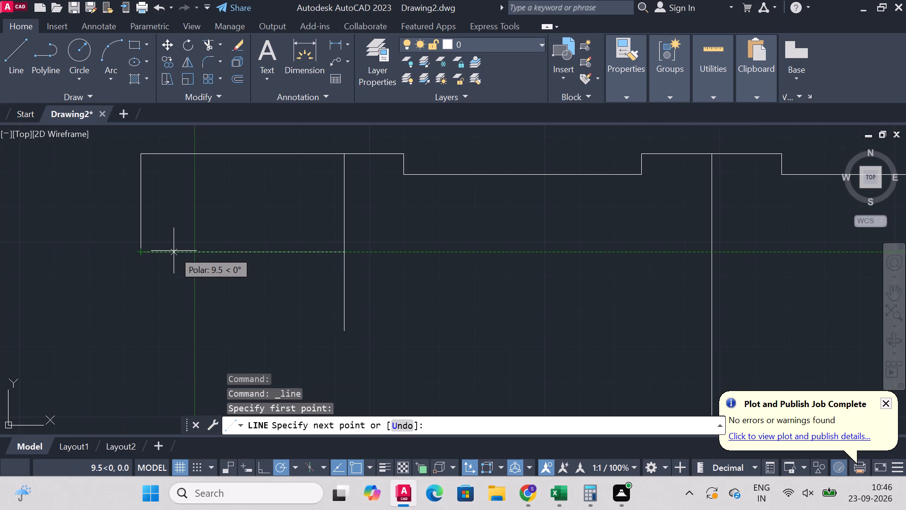
key("1")
key("0")
key("Return")
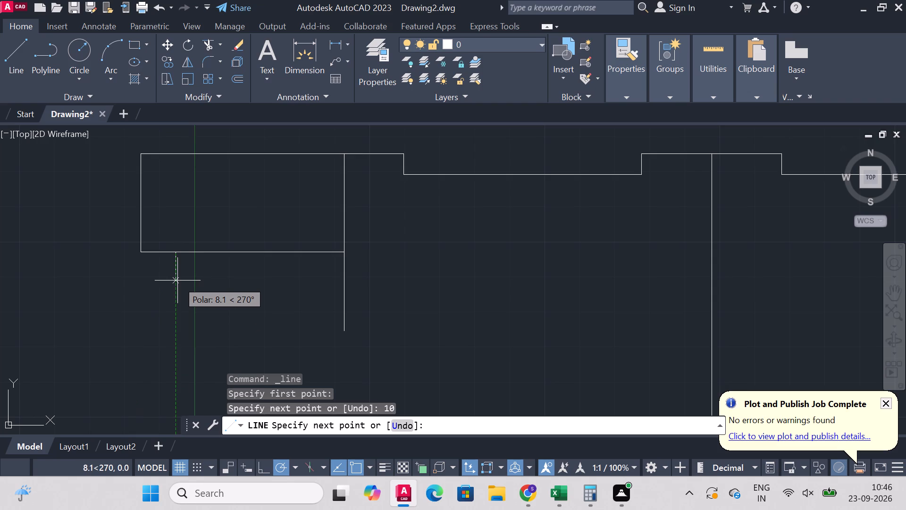
key("5")
key("Return")
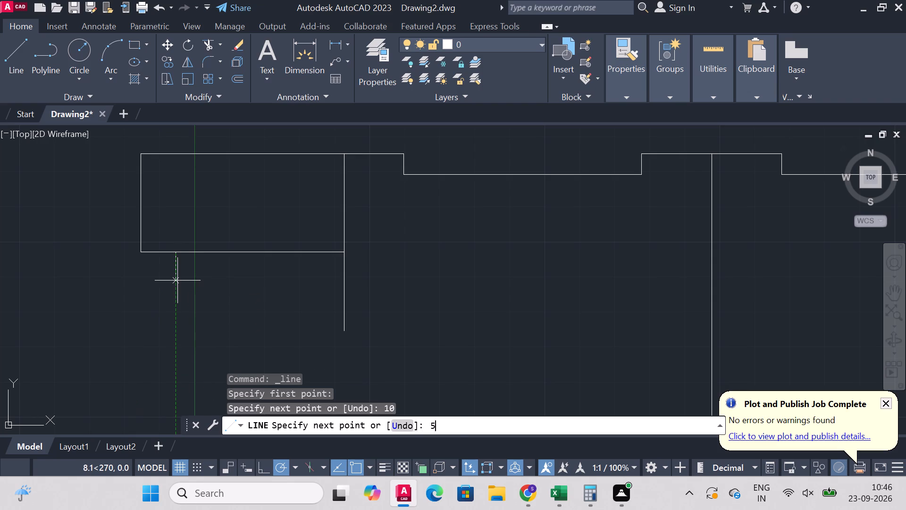
left_click(341, 273)
right_click(341, 273)
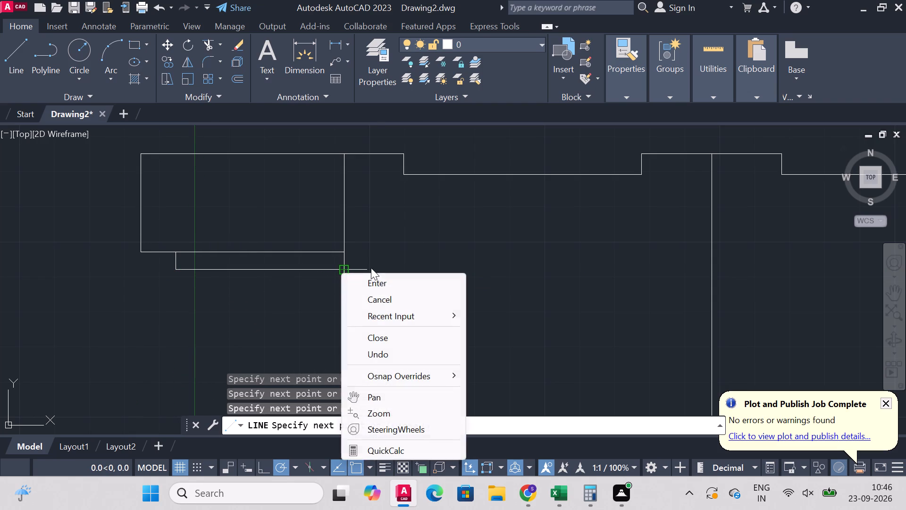
left_click(372, 283)
From the right end's lower outer corner, draw connected lines 10 mm inward, 5 mm down, and horizontally to the right inner vertical.
scroll(461, 228, "down", 3)
scroll(666, 228, "up", 3)
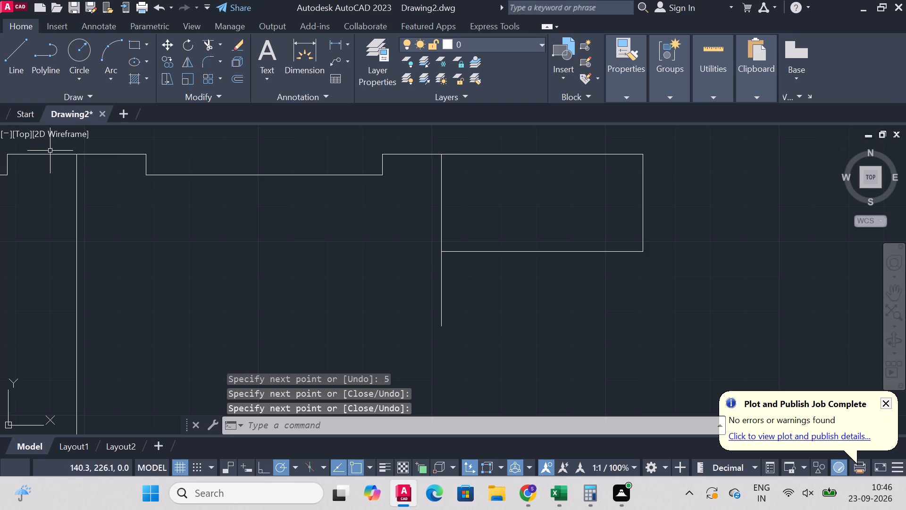
left_click(25, 59)
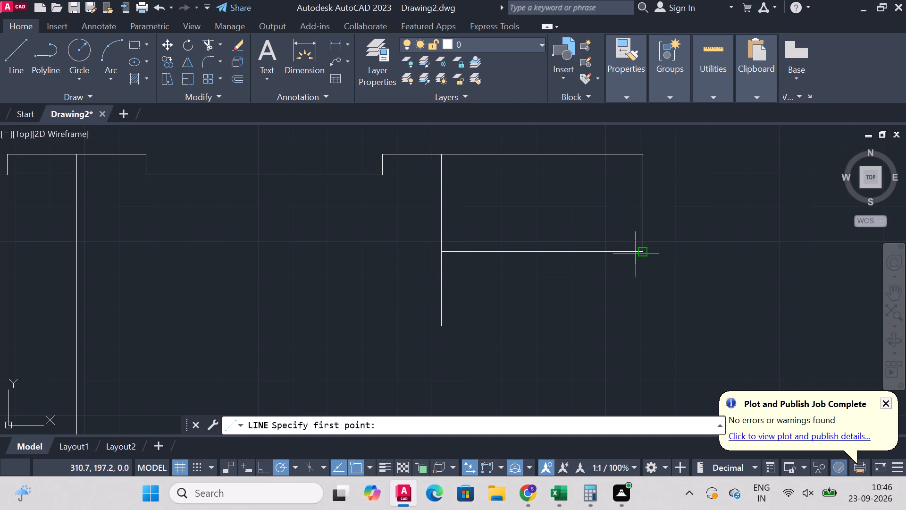
left_click(636, 254)
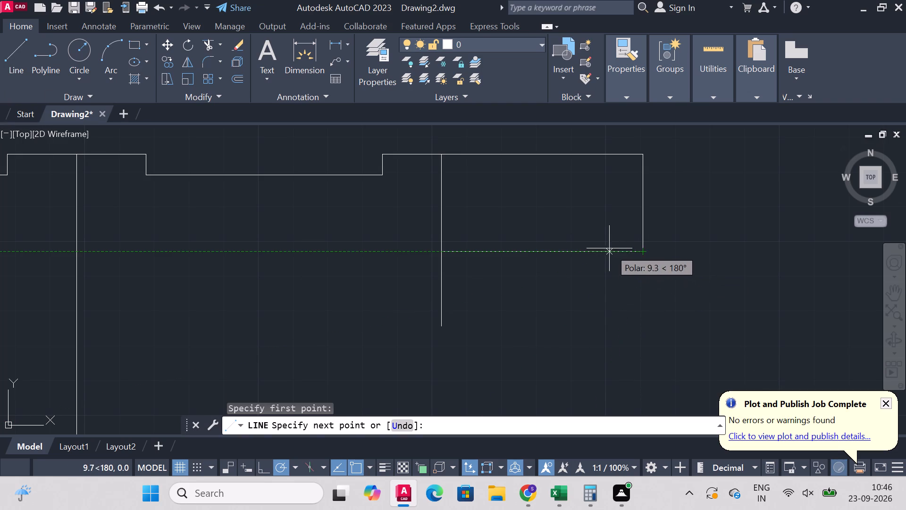
type("10")
key("Return")
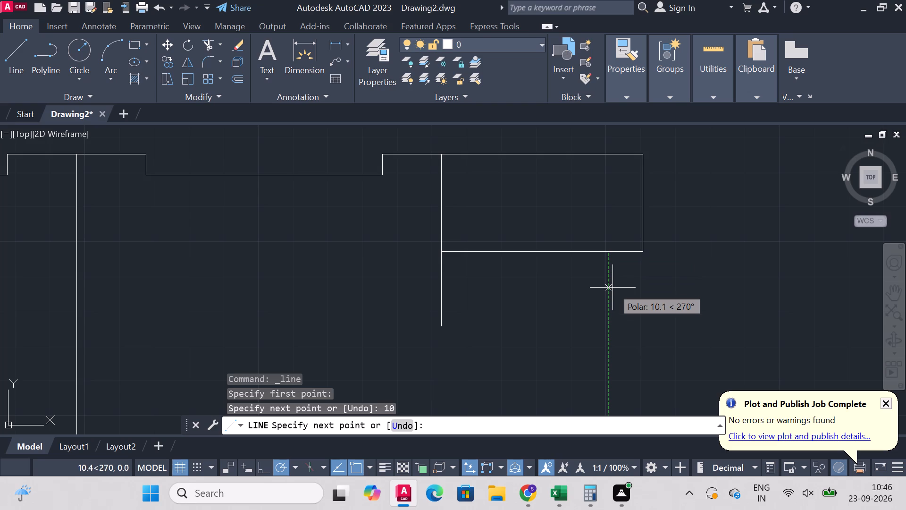
key("5")
key("Return")
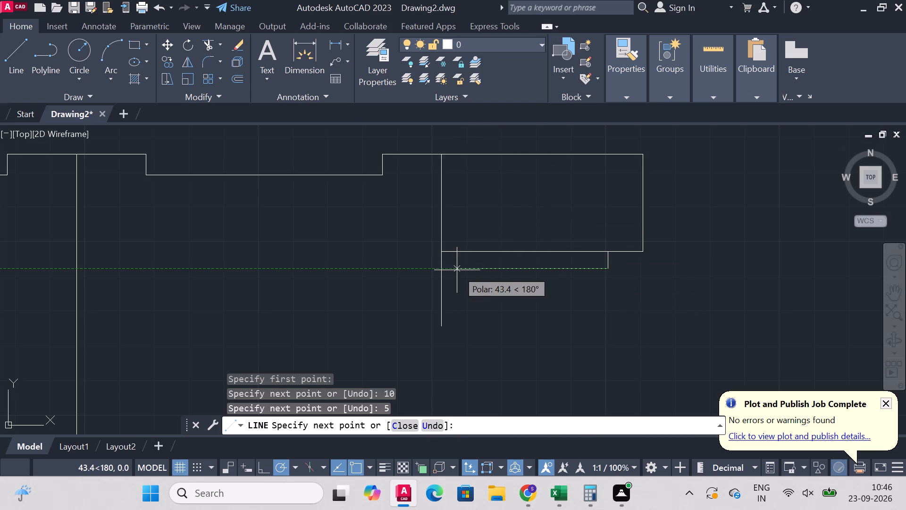
left_click(442, 267)
right_click(439, 266)
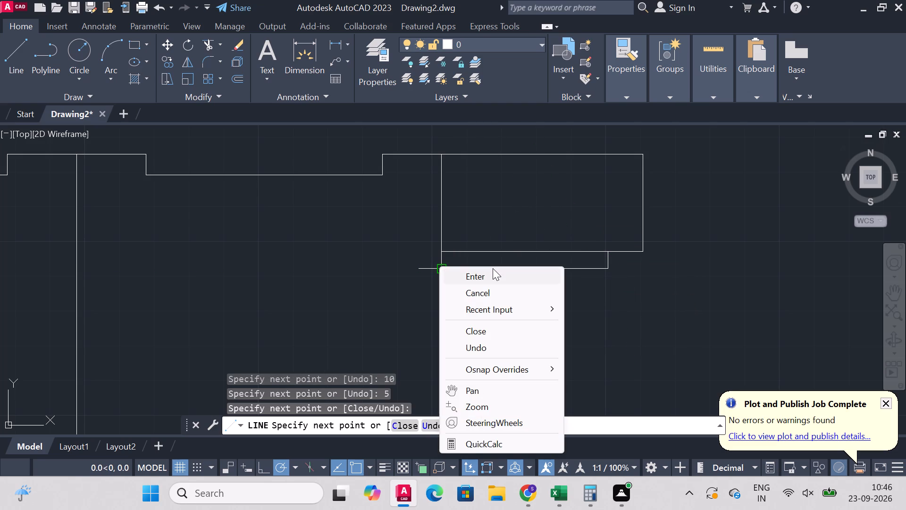
left_click(493, 268)
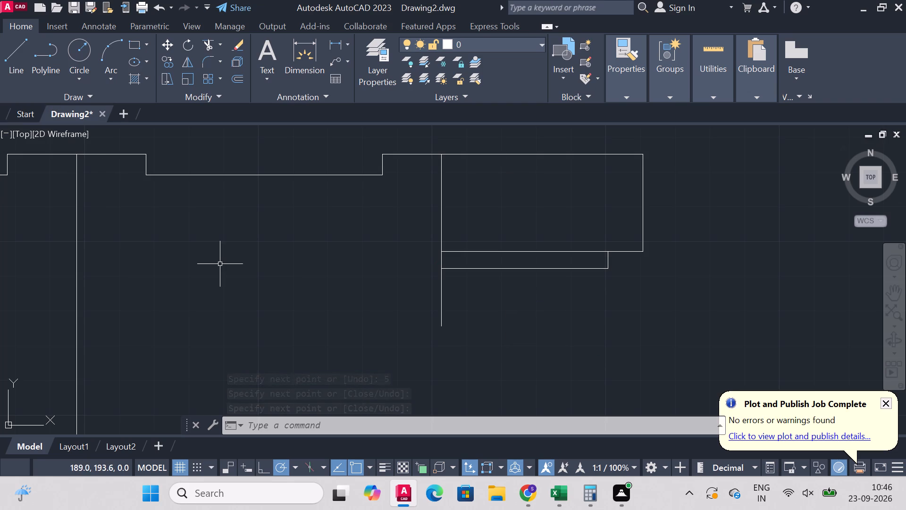
Fillet the right inner vertical and the right end's bottom edge with a 20 mm radius.
scroll(220, 264, "down", 2)
left_click(204, 60)
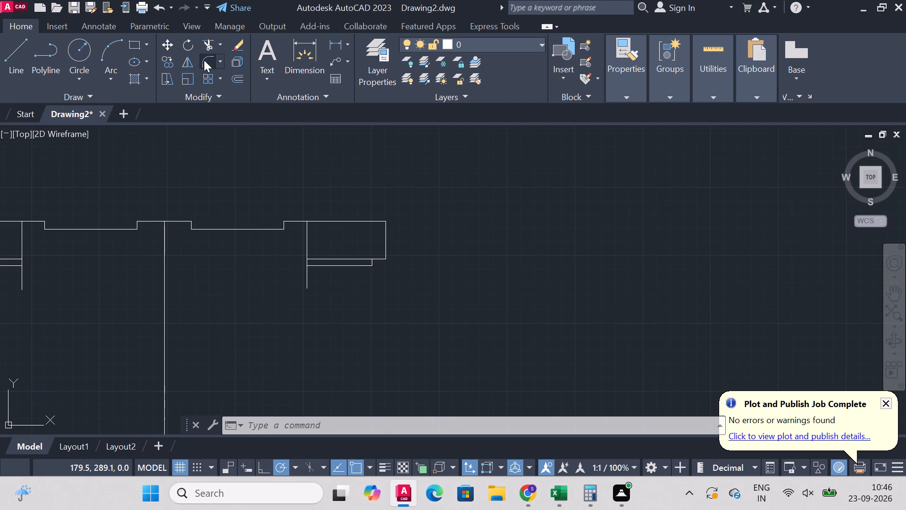
scroll(288, 298, "up", 2)
left_click(333, 229)
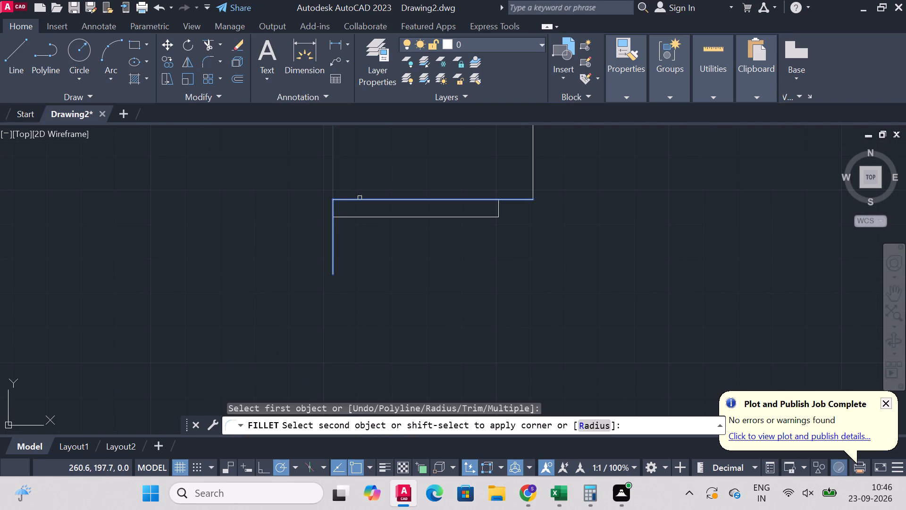
key("r")
key("Return")
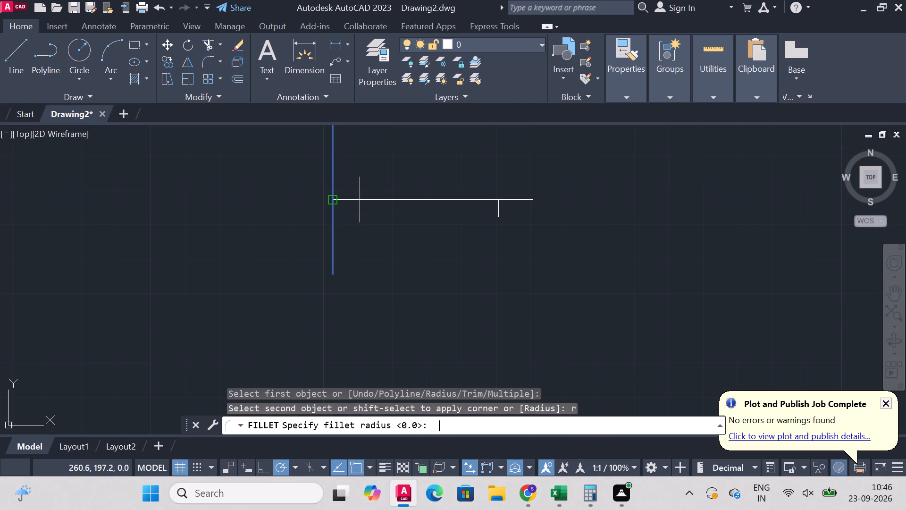
type("20")
key("Return")
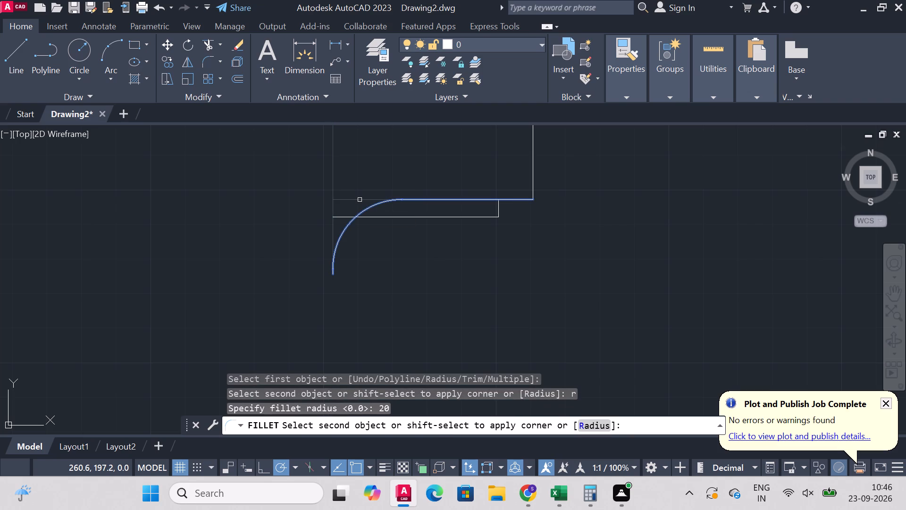
left_click(377, 201)
Fillet the left inner vertical and the left end's bottom edge with the same 20 mm radius.
scroll(301, 200, "down", 2)
scroll(211, 189, "up", 3)
scroll(195, 204, "down", 4)
scroll(80, 205, "up", 2)
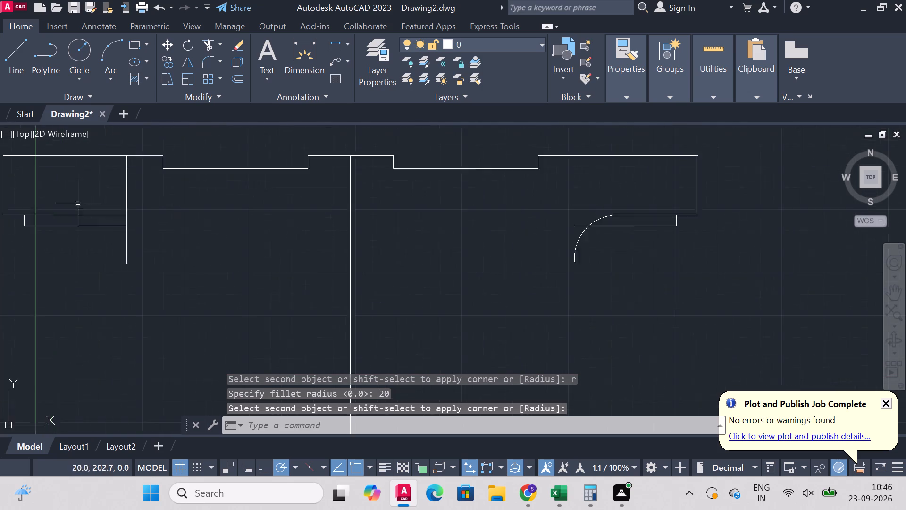
scroll(78, 203, "up", 2)
scroll(186, 231, "down", 1)
right_click(250, 250)
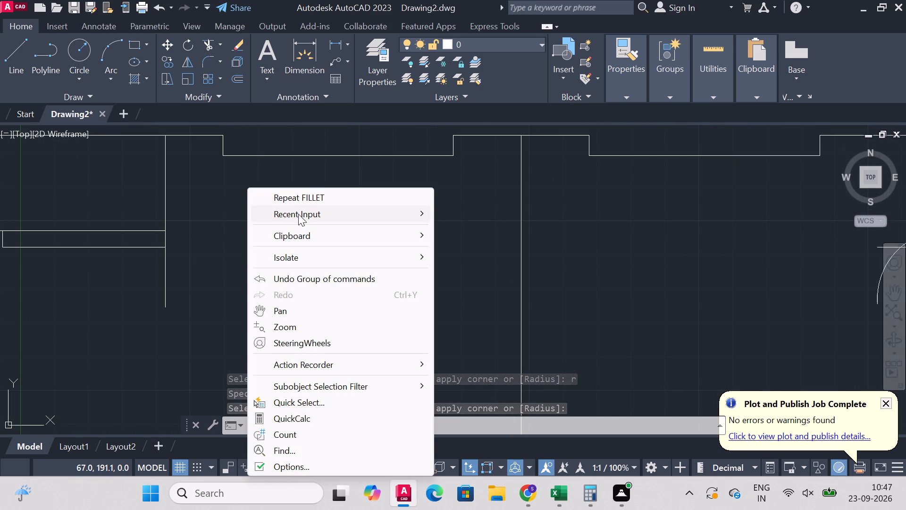
left_click(301, 202)
left_click(163, 280)
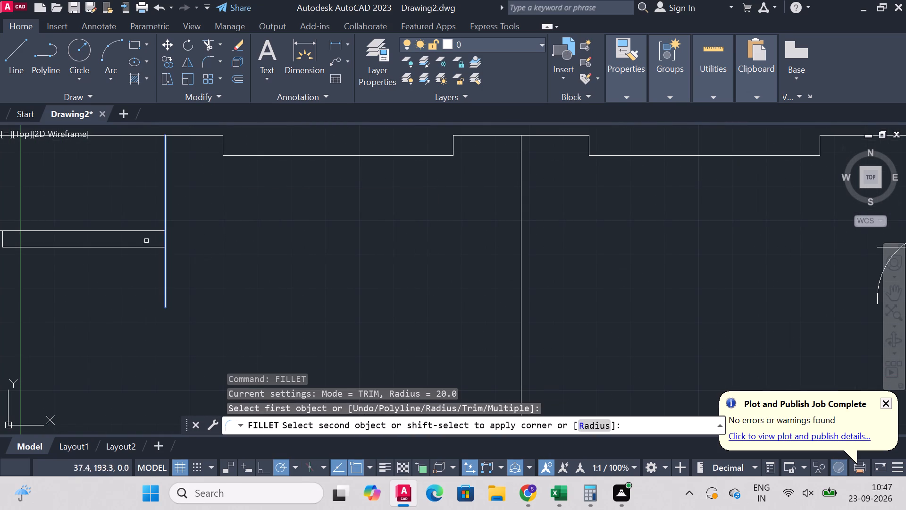
left_click(131, 231)
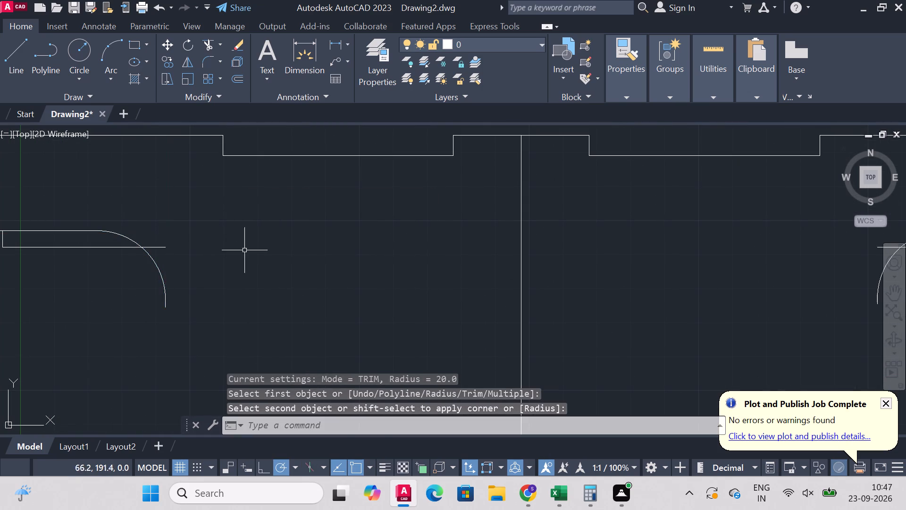
Draw a slanted line from the lower end of the right fillet's leg to the right end of the base line.
scroll(283, 211, "down", 4)
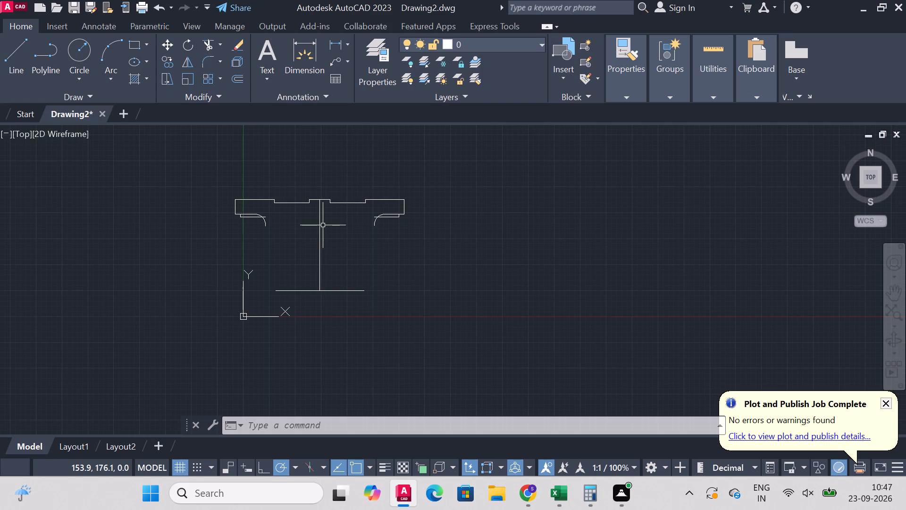
scroll(398, 235, "up", 1)
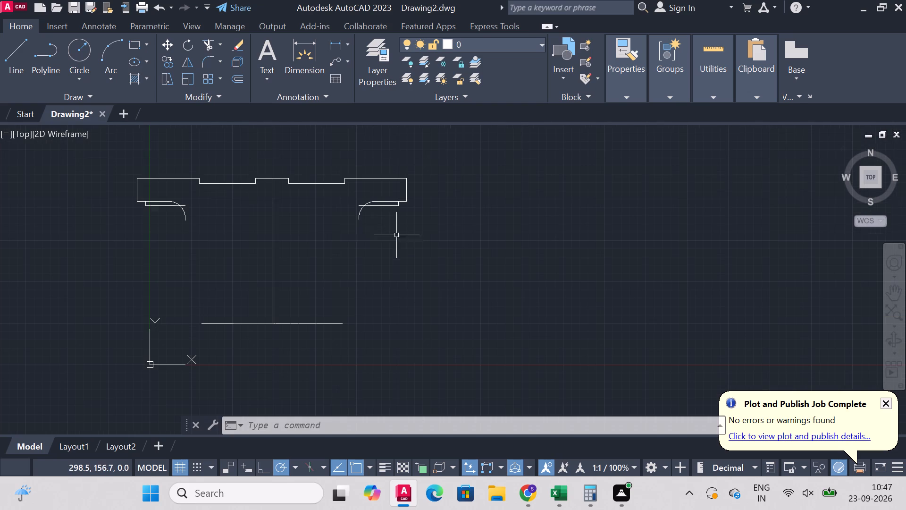
left_click(7, 64)
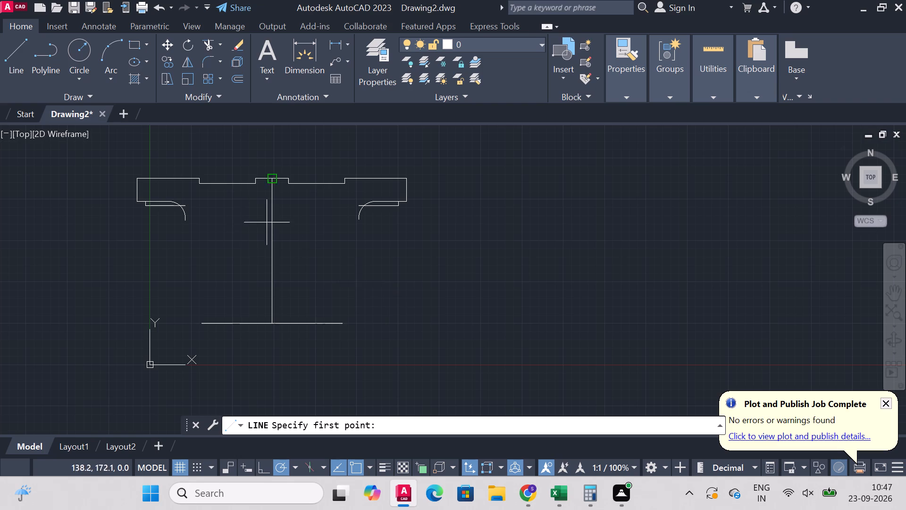
scroll(317, 233, "up", 1)
left_click(382, 212)
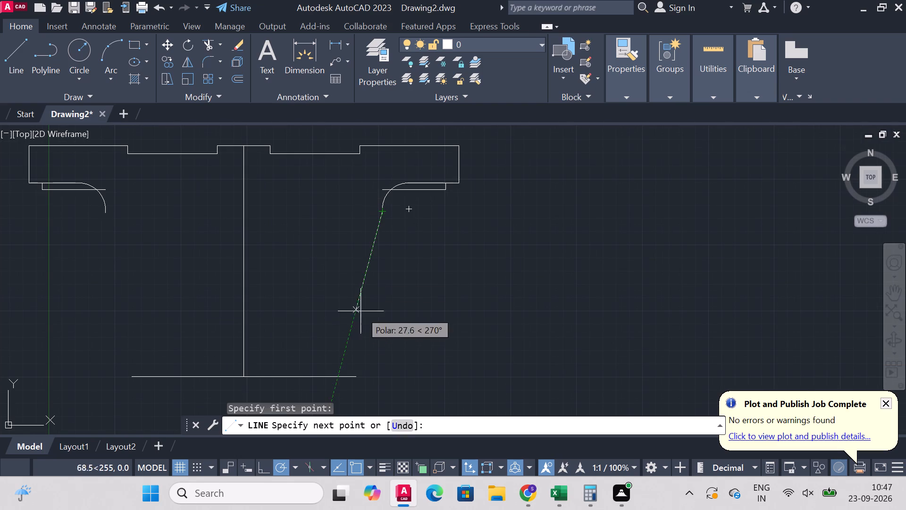
left_click(355, 380)
right_click(356, 374)
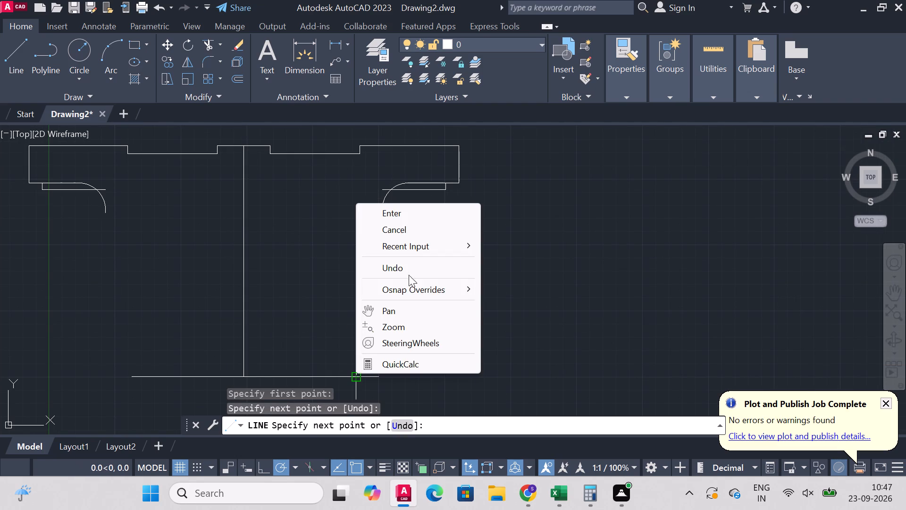
left_click(407, 216)
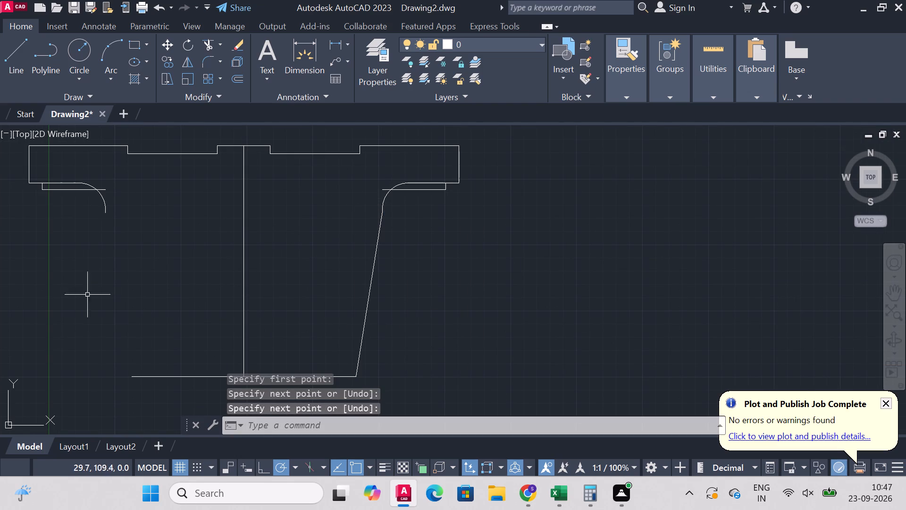
Draw a slanted line from the lower end of the left fillet's leg to the left end of the base line.
right_click(86, 282)
left_click(140, 193)
scroll(118, 358, "down", 1)
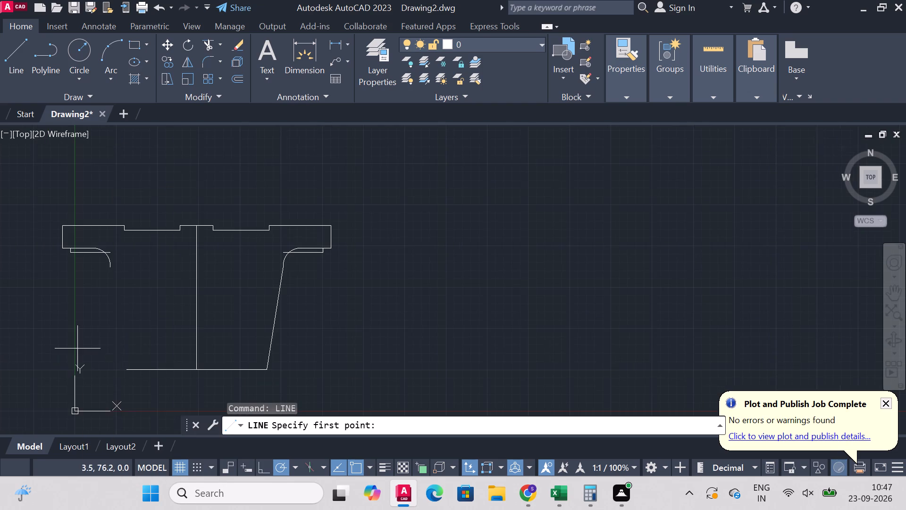
scroll(77, 348, "up", 2)
left_click(163, 142)
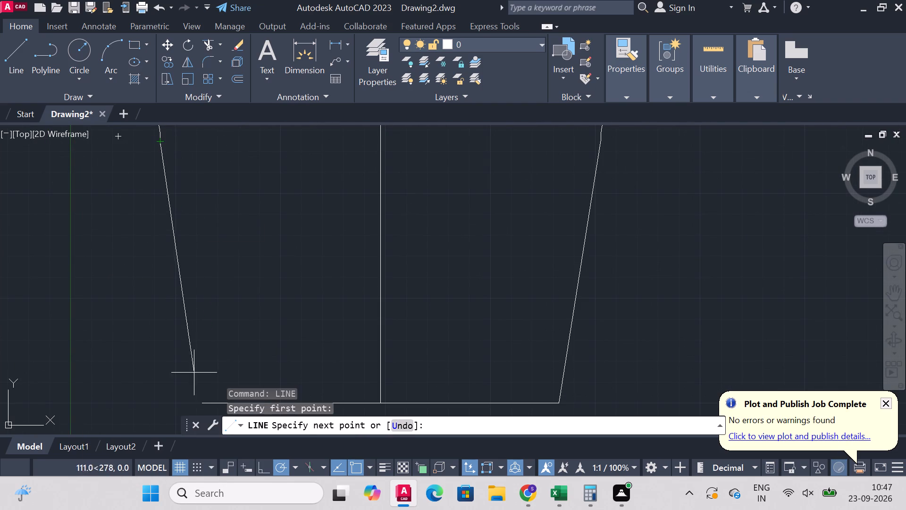
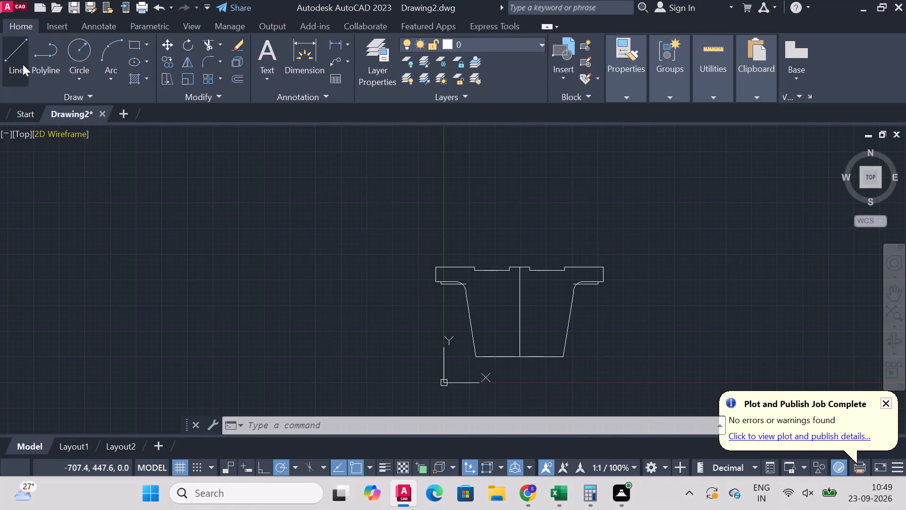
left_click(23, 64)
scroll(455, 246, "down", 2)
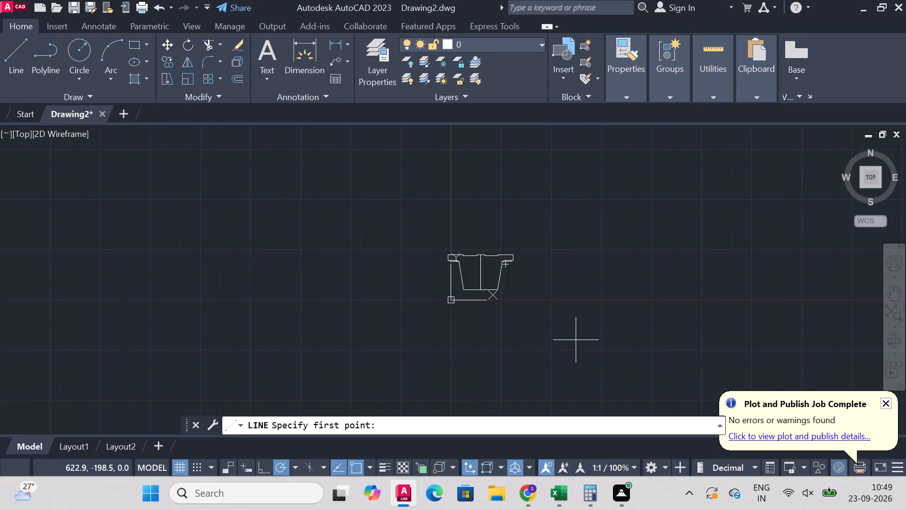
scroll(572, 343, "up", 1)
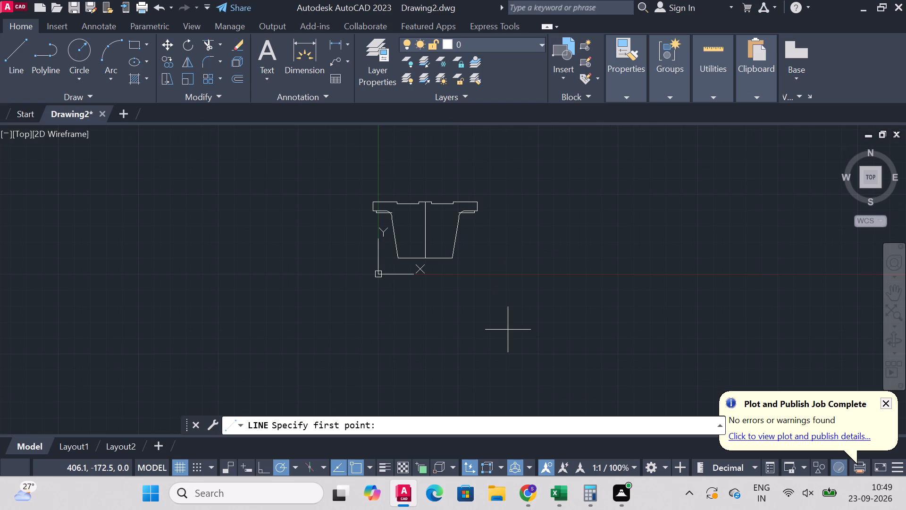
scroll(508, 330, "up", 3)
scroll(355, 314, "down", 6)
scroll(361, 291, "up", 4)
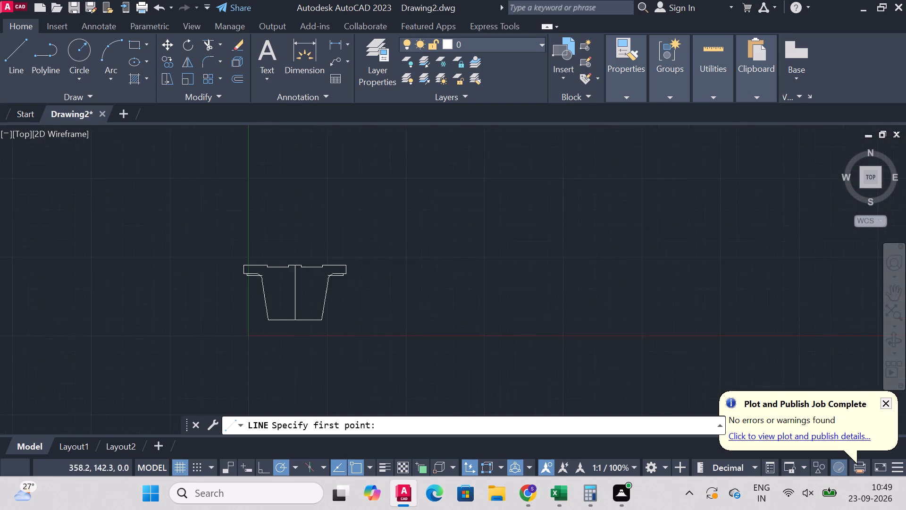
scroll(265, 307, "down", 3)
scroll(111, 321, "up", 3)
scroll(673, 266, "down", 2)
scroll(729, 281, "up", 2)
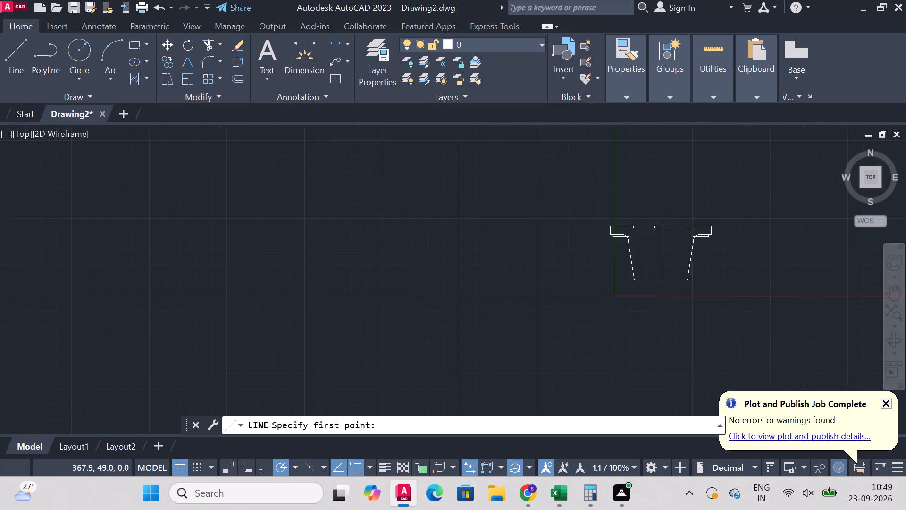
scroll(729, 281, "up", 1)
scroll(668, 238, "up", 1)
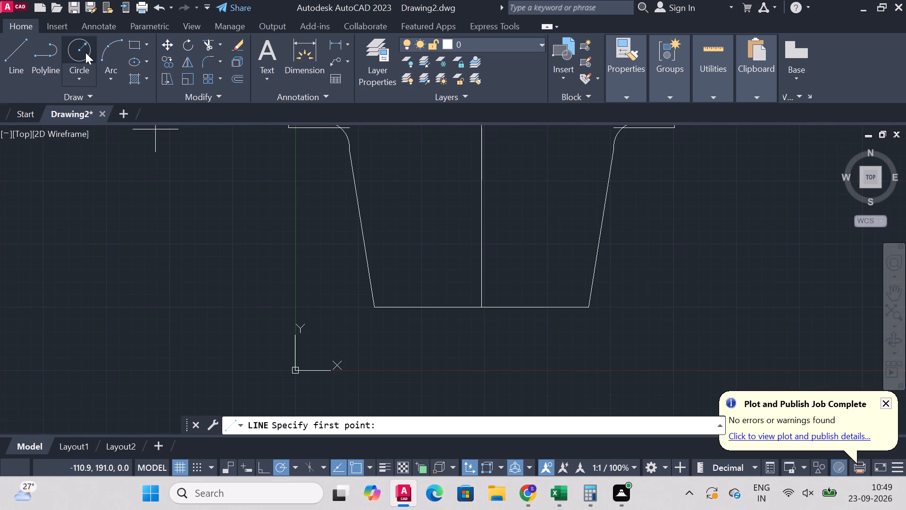
Draw a circle of radius 40 mm centred on the midpoint of the base line.
left_click(85, 52)
left_click(477, 303)
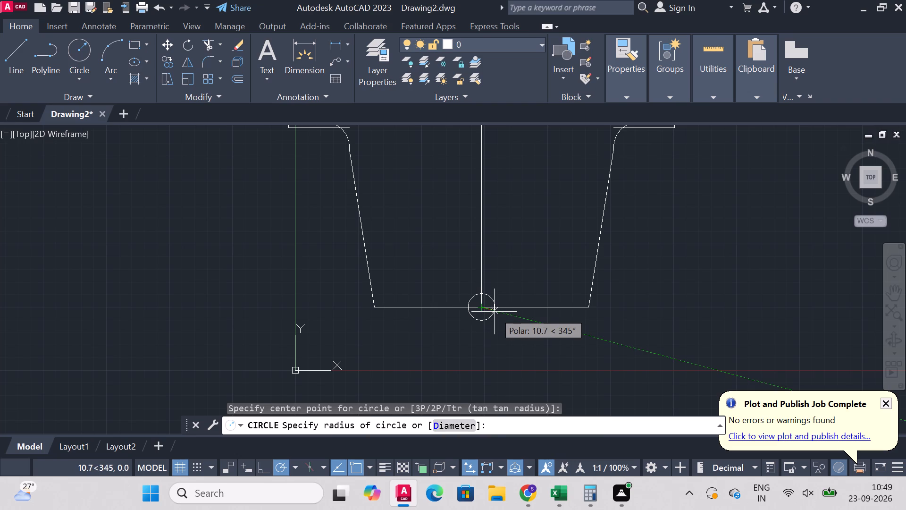
key("r")
key("Return")
type("40")
key("Return")
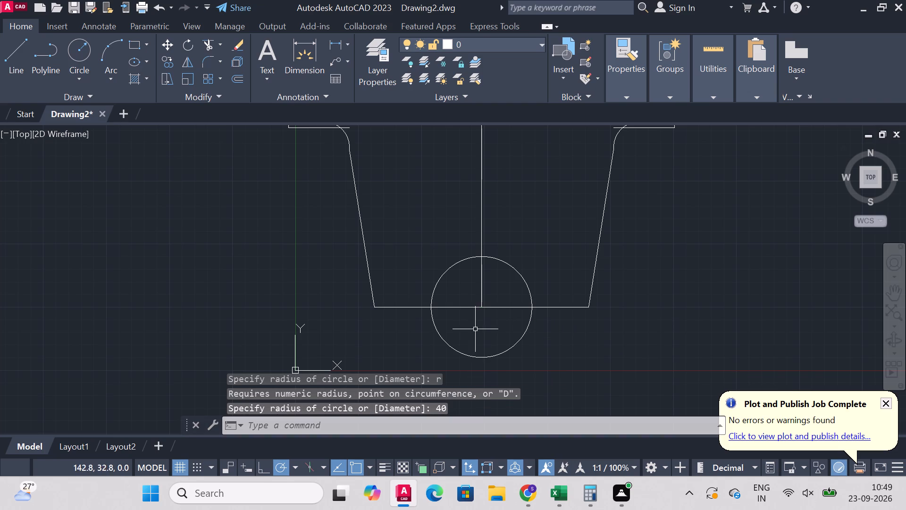
Draw a concentric circle of radius 50 mm from the same centre on the base line.
right_click_drag(626, 238, 626, 243)
left_click(687, 198)
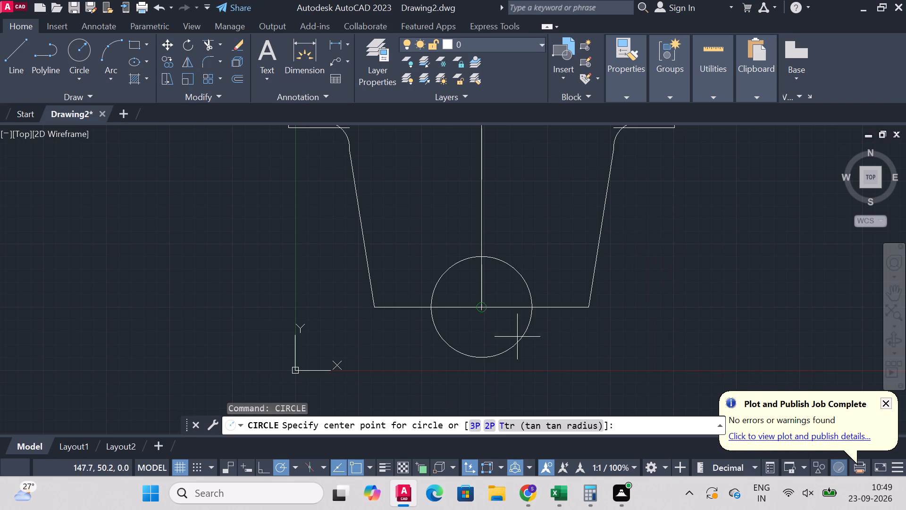
left_click(481, 308)
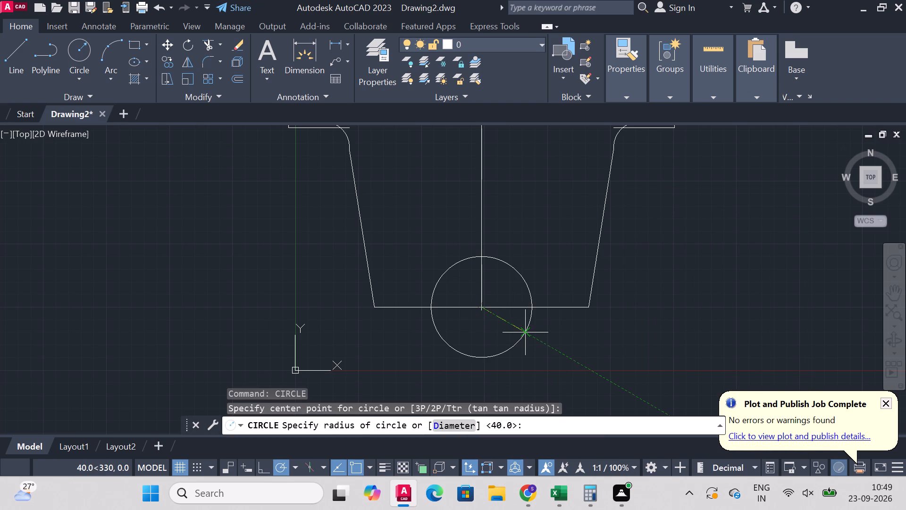
key("r")
key("Return")
type("50")
key("Return")
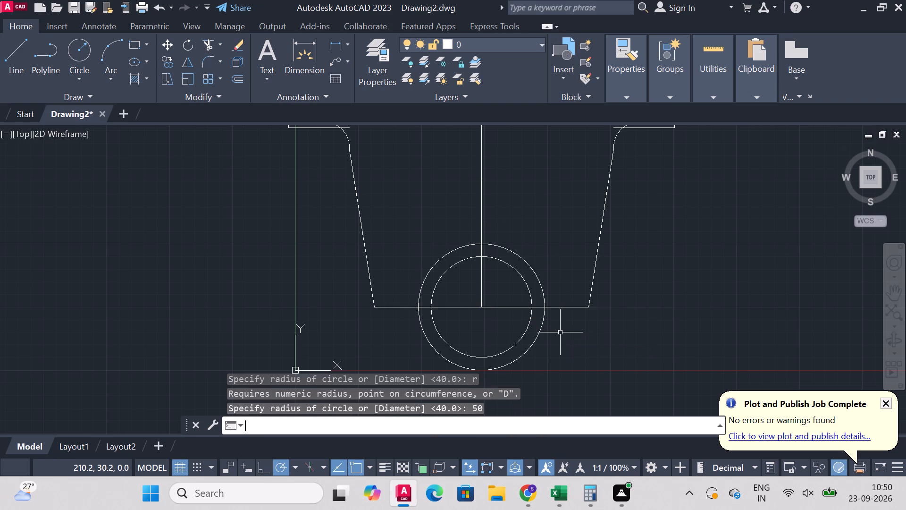
Draw a line 2 mm up from the base line's midpoint and continue it horizontally to the left slanted side.
scroll(554, 314, "up", 2)
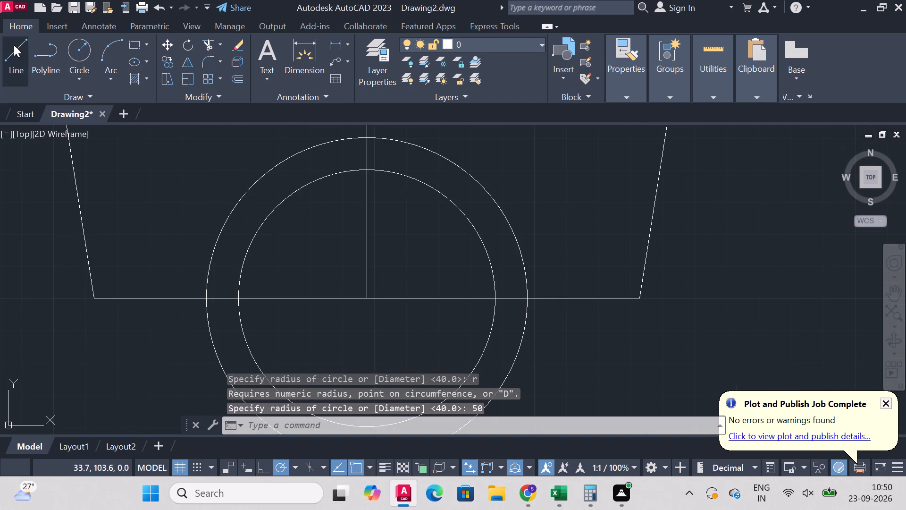
left_click(11, 53)
left_click(366, 300)
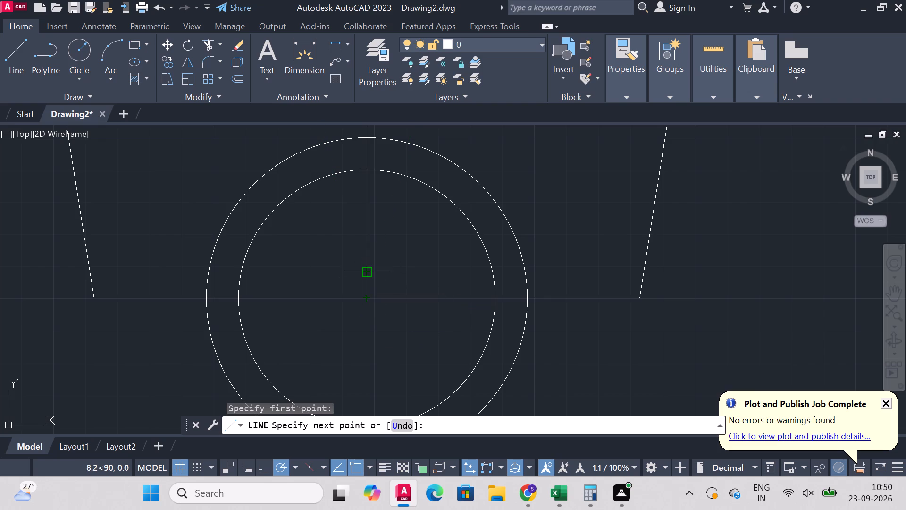
key("2")
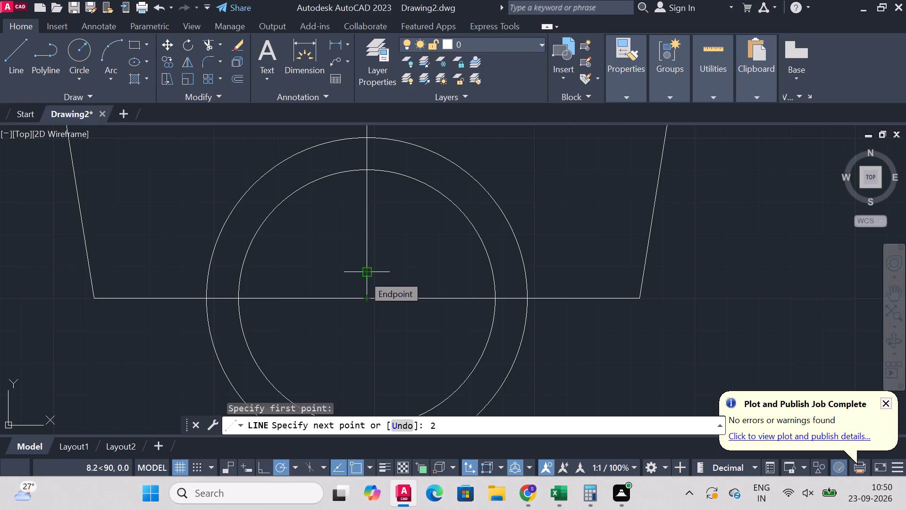
key("Return")
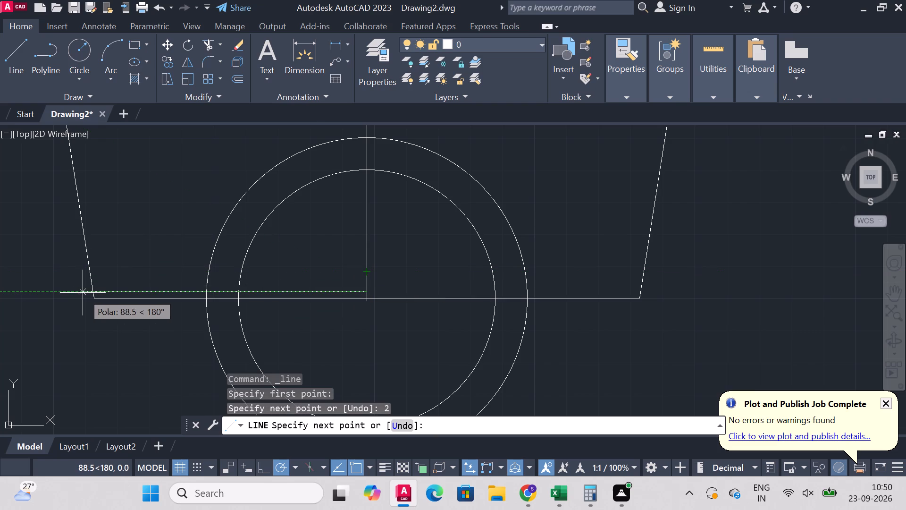
left_click(96, 290)
right_click(96, 288)
left_click(161, 292)
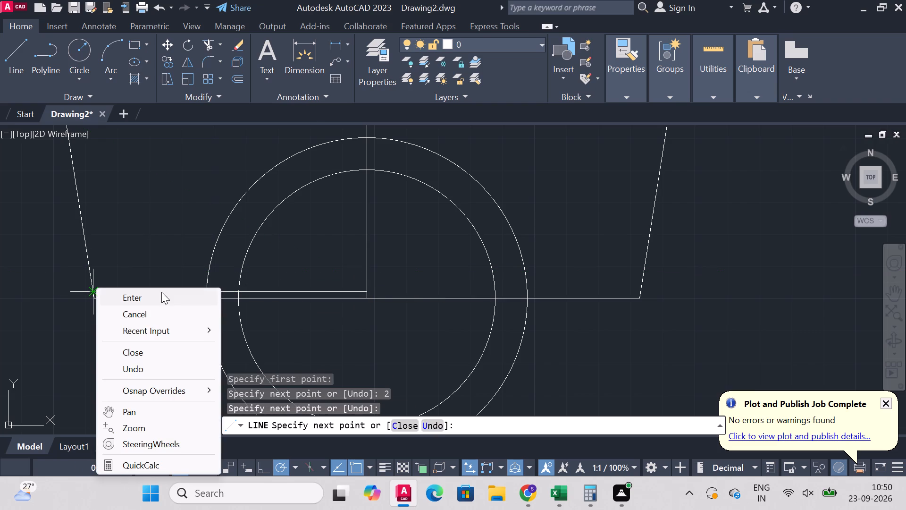
Draw a horizontal line from the upper end of the 2 mm line to the right slanted side.
right_click(446, 244)
left_click(507, 201)
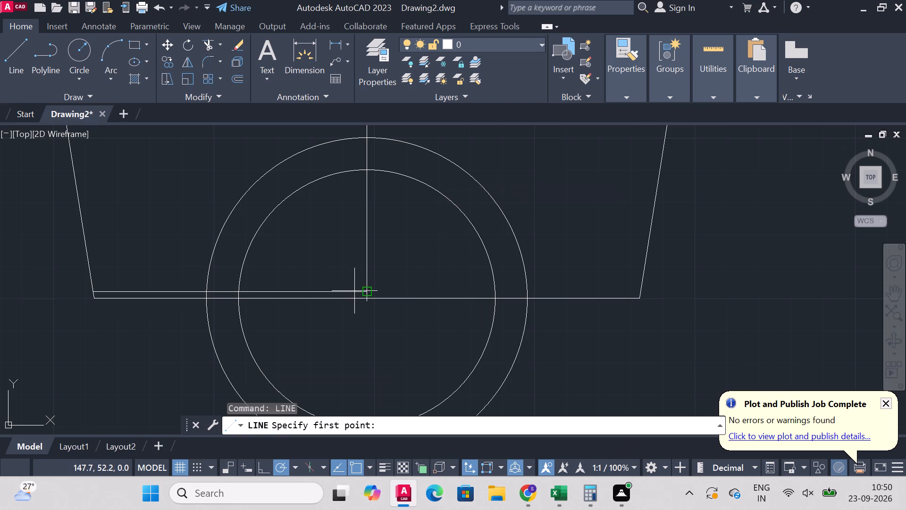
left_click(368, 291)
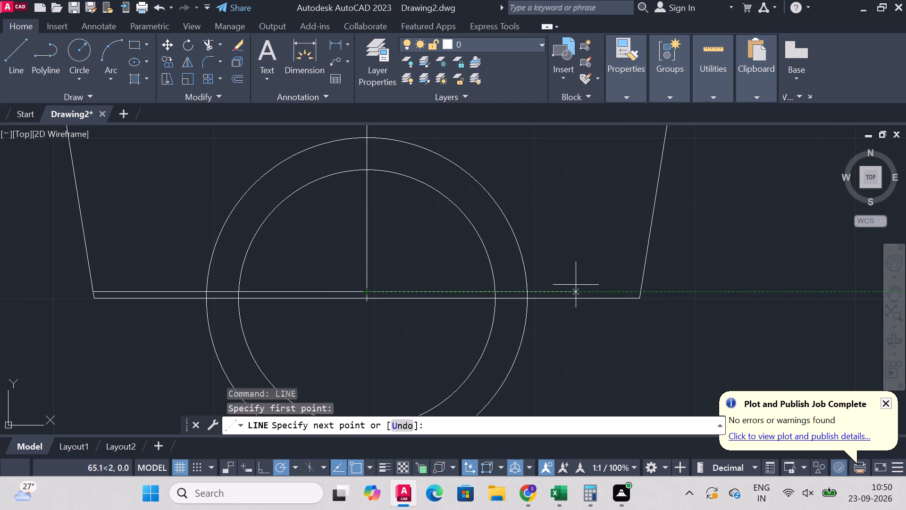
left_click(645, 289)
right_click(645, 287)
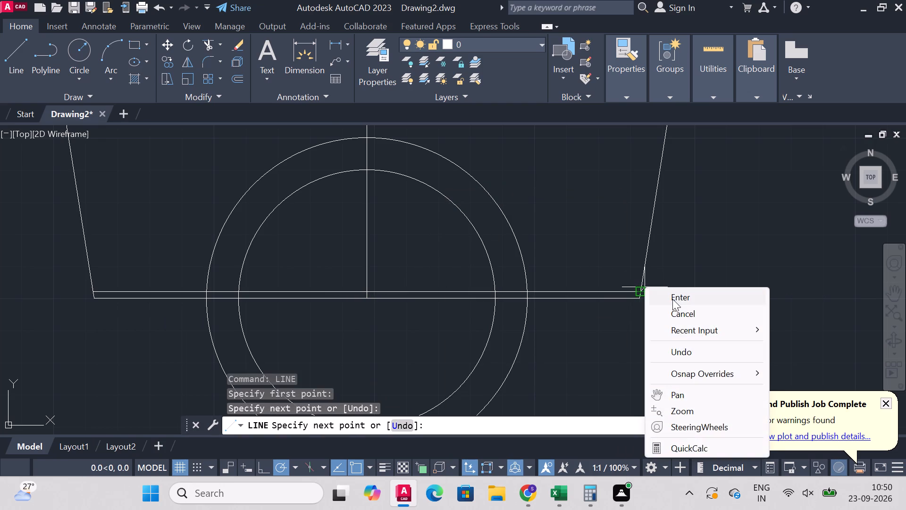
left_click(672, 299)
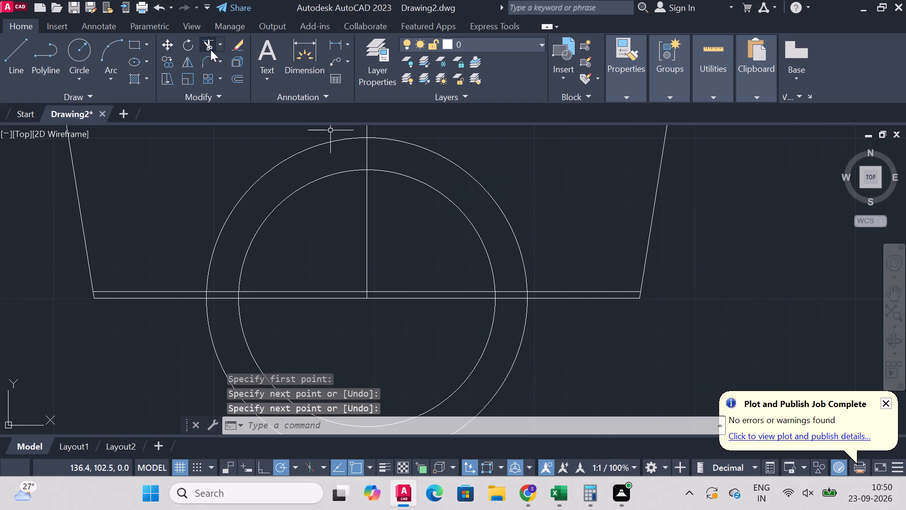
Trim away the halves of both circles that lie below the base line.
left_click(210, 50)
left_click_drag(630, 366, 226, 340)
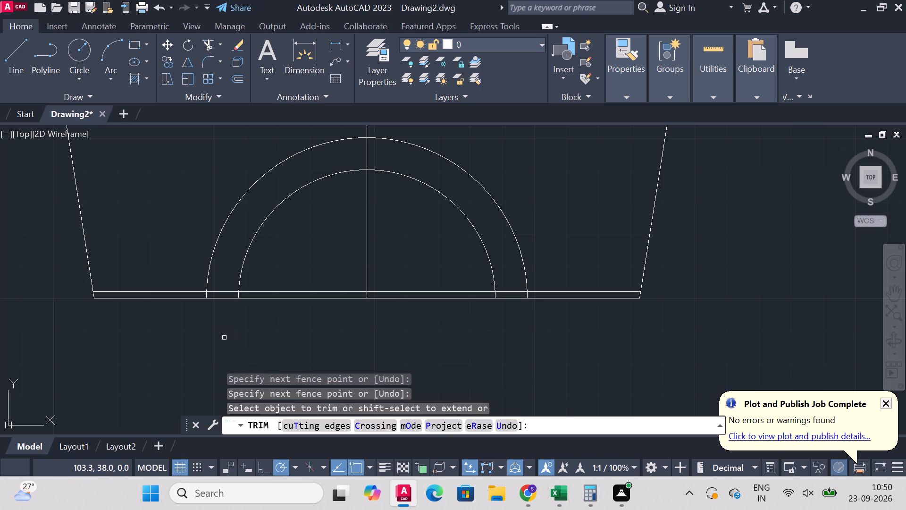
Trim away the outer segments of the lowest base line beside the left and right slanted sides.
left_click(150, 301)
scroll(160, 318, "up", 2)
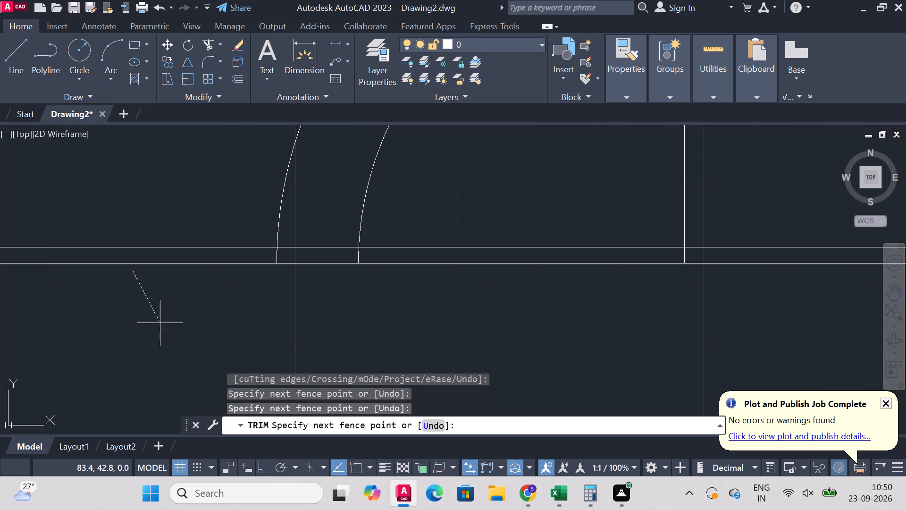
left_click(163, 263)
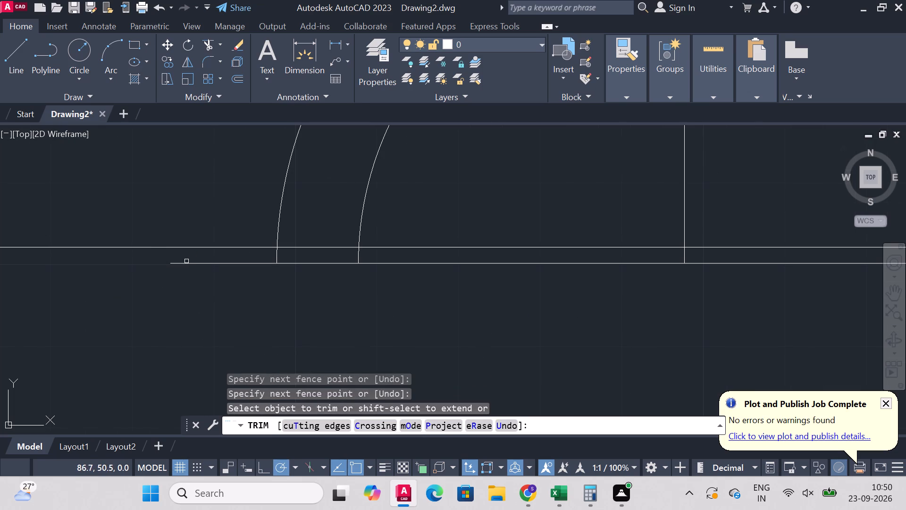
left_click(187, 262)
scroll(581, 322, "down", 1)
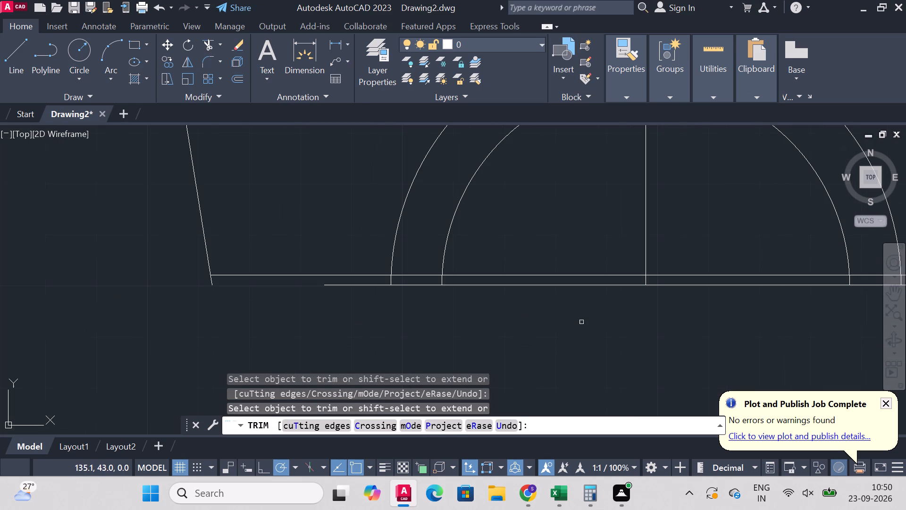
scroll(581, 321, "down", 1)
scroll(723, 296, "down", 2)
scroll(774, 302, "up", 2)
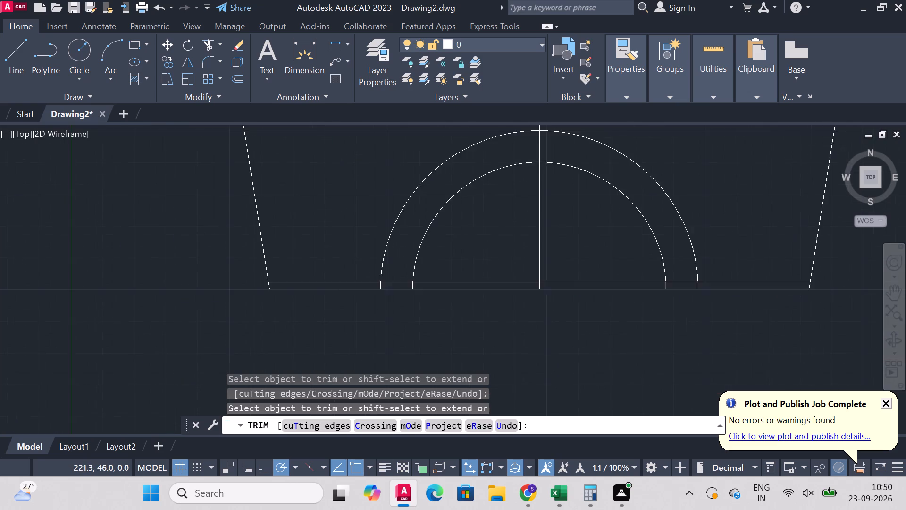
scroll(774, 302, "up", 1)
left_click(742, 283)
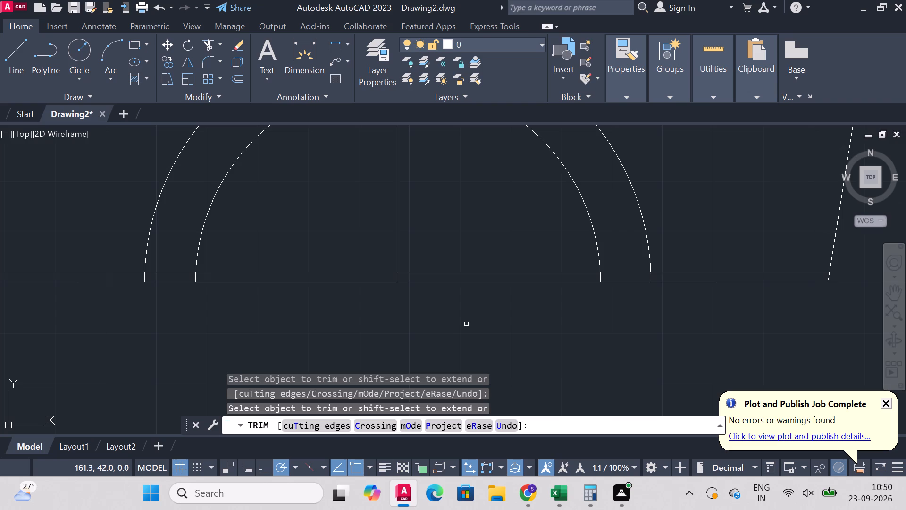
Draw a vertical line upward from the left end of the shortened lowest base line.
scroll(468, 288, "down", 3)
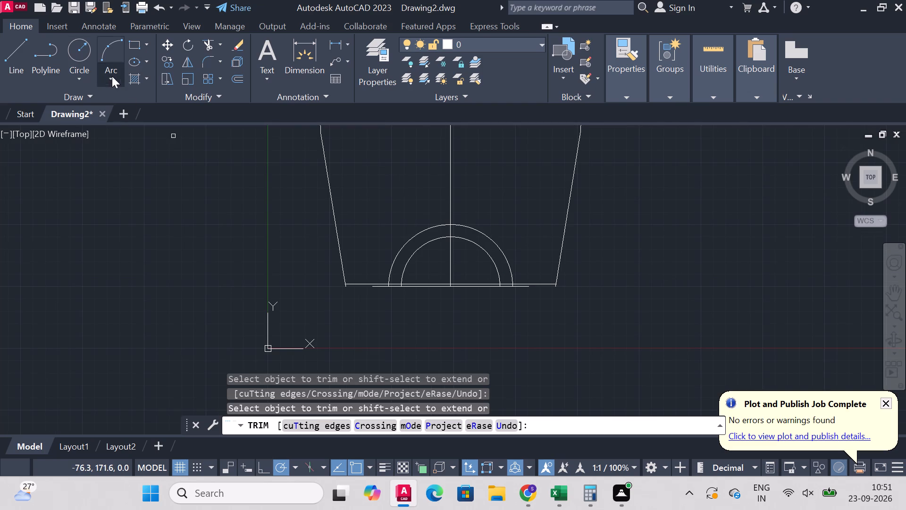
left_click(8, 53)
scroll(346, 279, "down", 2)
scroll(352, 244, "up", 2)
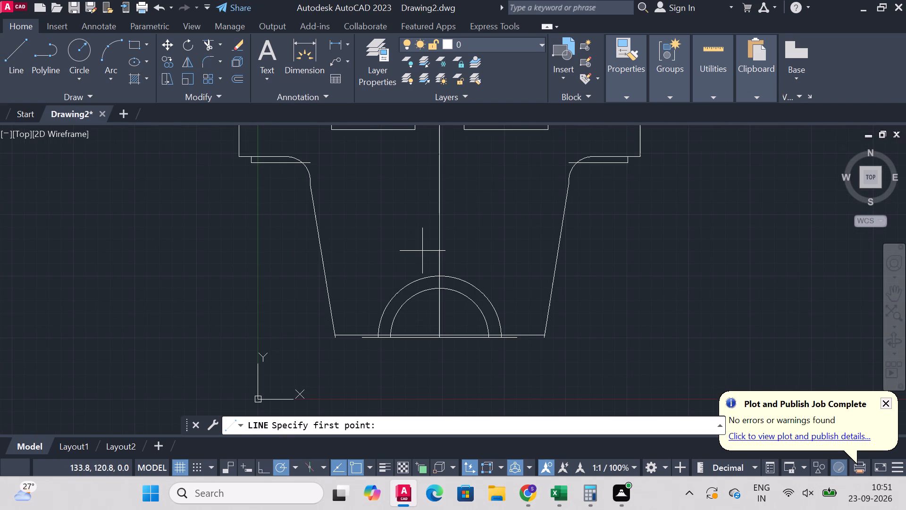
scroll(422, 251, "down", 1)
scroll(414, 308, "up", 2)
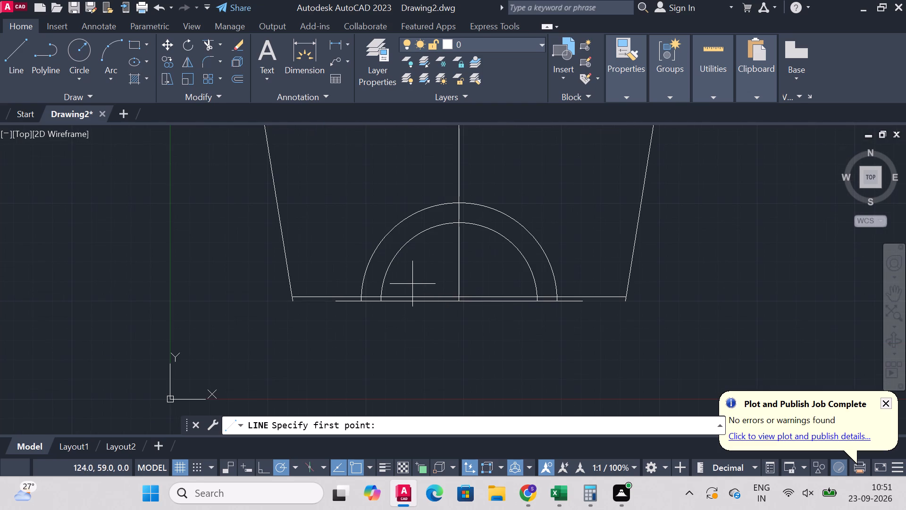
left_click(15, 52)
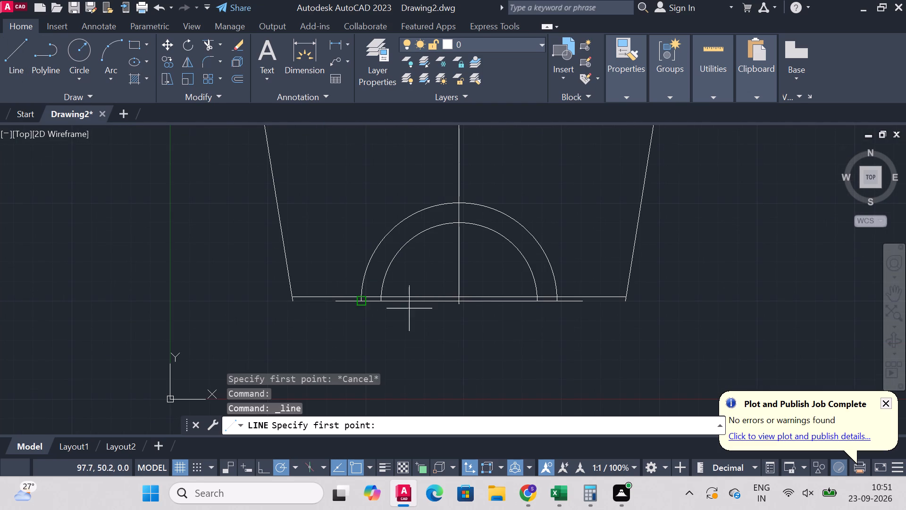
left_click(333, 299)
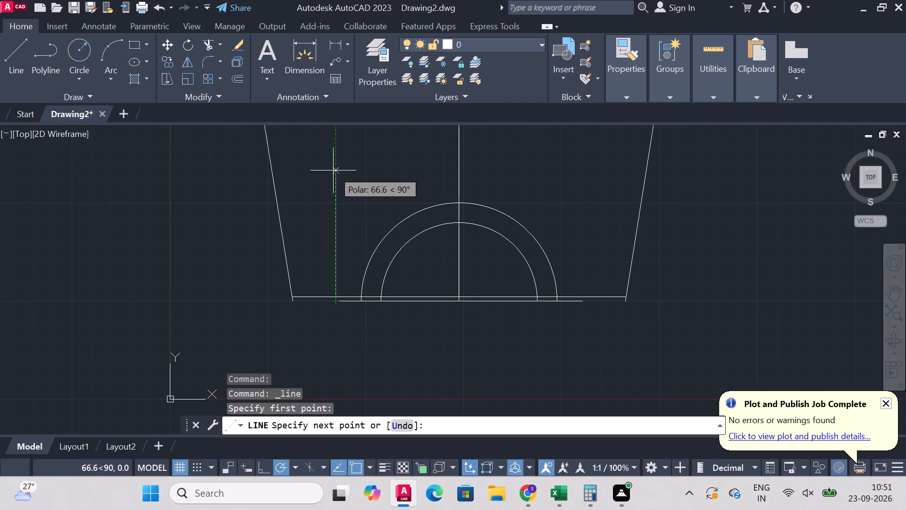
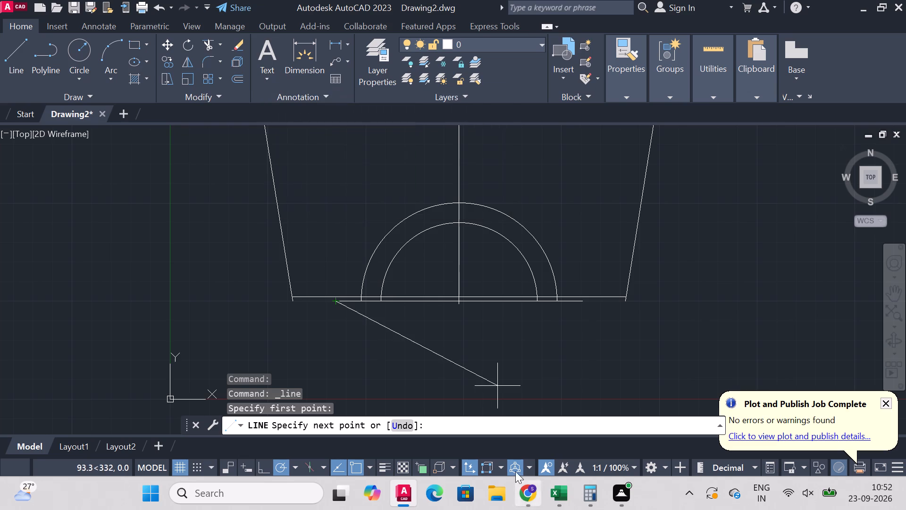
Finish the vertical line from the left end of the lowest base line, ending it freely below the recessed top edge.
scroll(358, 273, "down", 3)
scroll(355, 253, "up", 1)
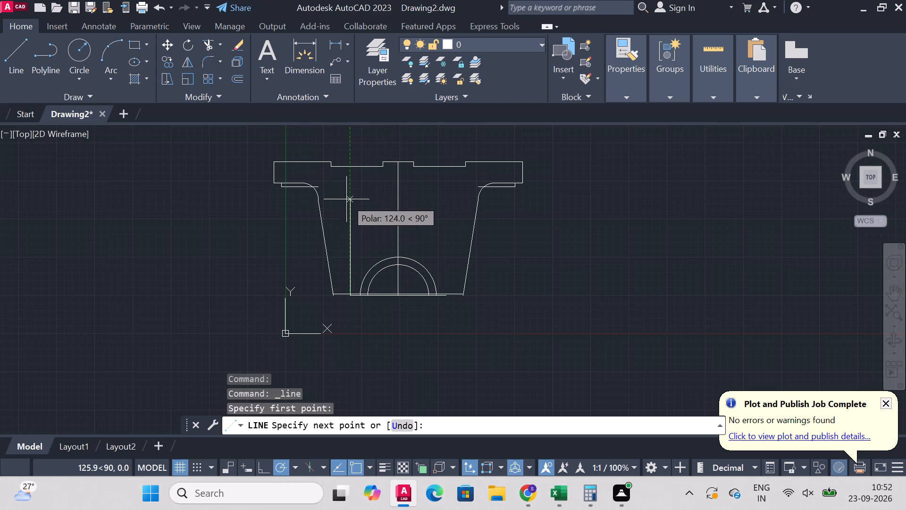
left_click(346, 194)
right_click(346, 193)
left_click(402, 207)
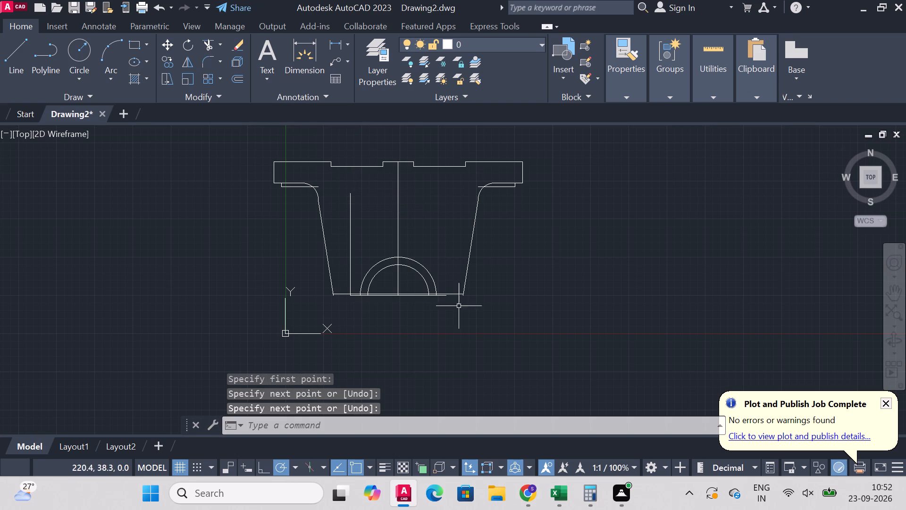
Draw a vertical line upward from the right end of the lowest base line, ending it partway up the profile.
right_click_drag(466, 308, 466, 313)
left_click(514, 33)
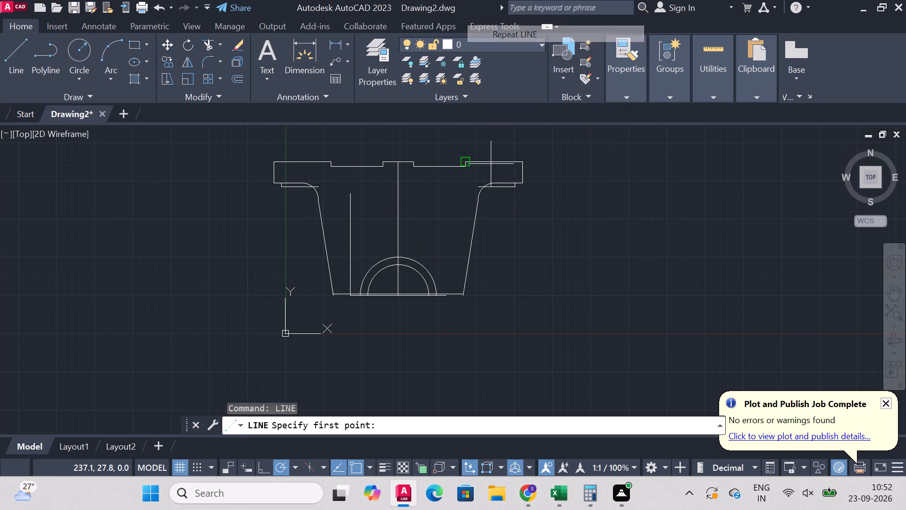
scroll(487, 243, "up", 2)
left_click(386, 380)
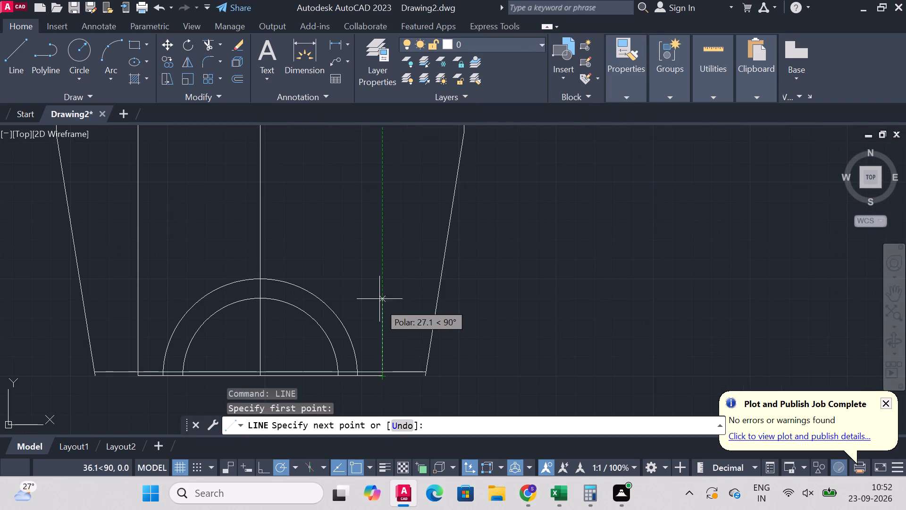
left_click(379, 161)
right_click(379, 161)
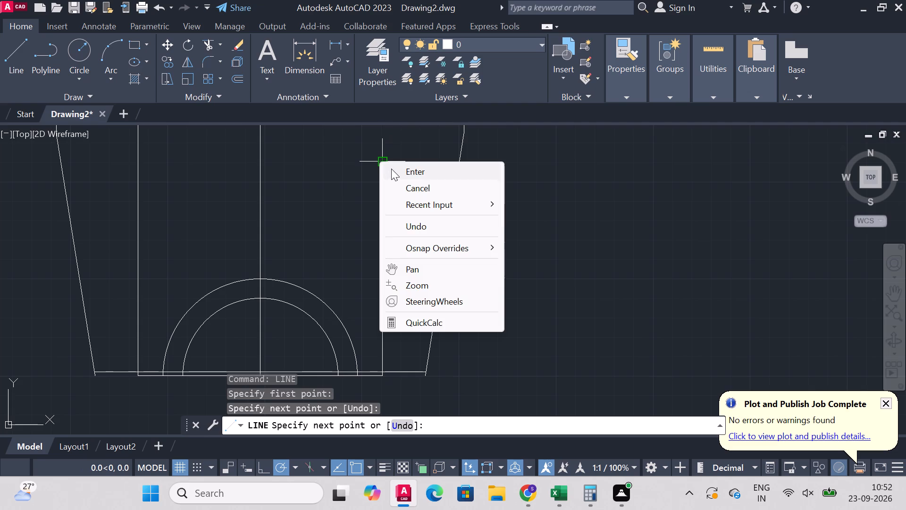
left_click(391, 169)
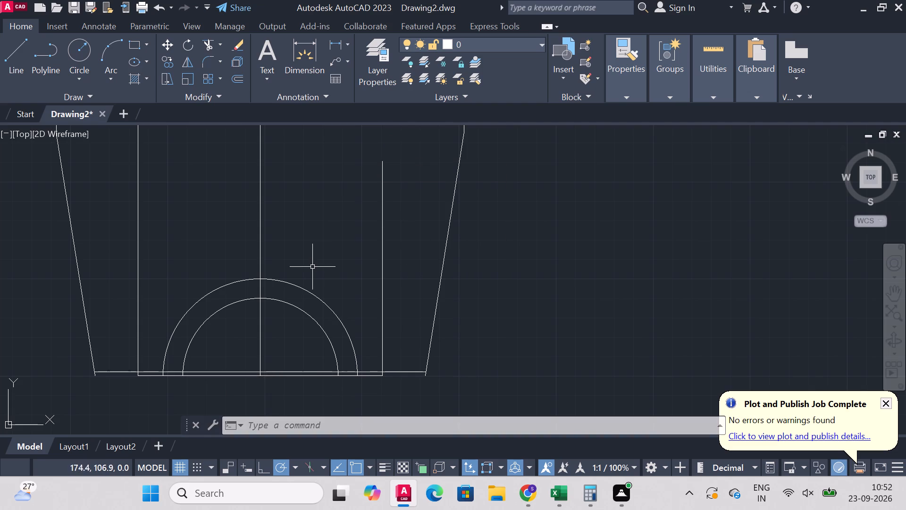
Continue the right inner vertical with a second line from its upper end to the recessed top edge.
scroll(335, 263, "down", 2)
scroll(338, 243, "up", 1)
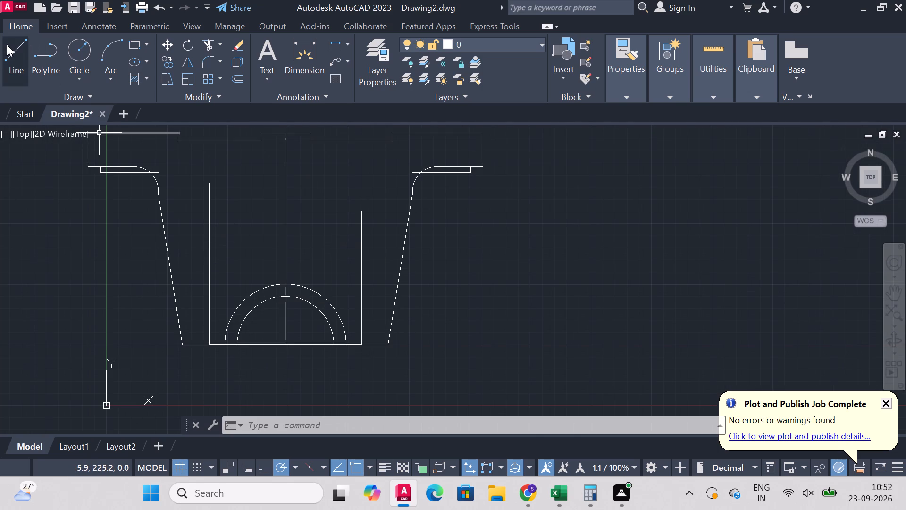
left_click(9, 44)
left_click(361, 212)
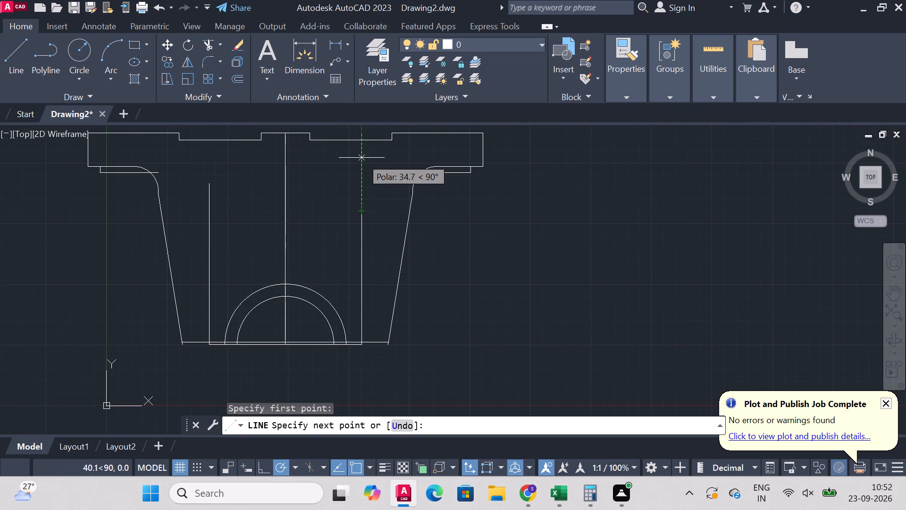
left_click(358, 138)
right_click(358, 138)
left_click(402, 149)
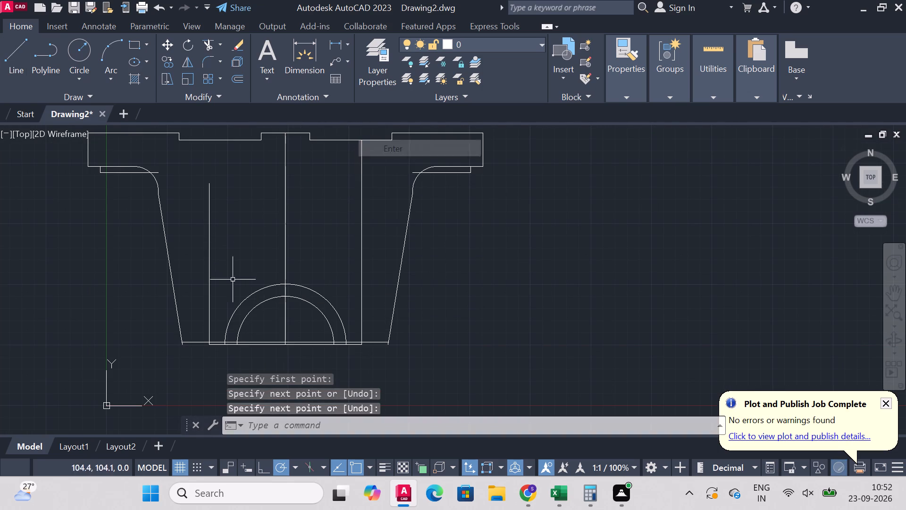
Draw a line 22 mm down from the right inner vertical's top, followed by a horizontal segment about 19 mm to the right.
scroll(419, 296, "down", 3)
scroll(475, 236, "up", 3)
scroll(370, 98, "down", 3)
scroll(372, 251, "down", 4)
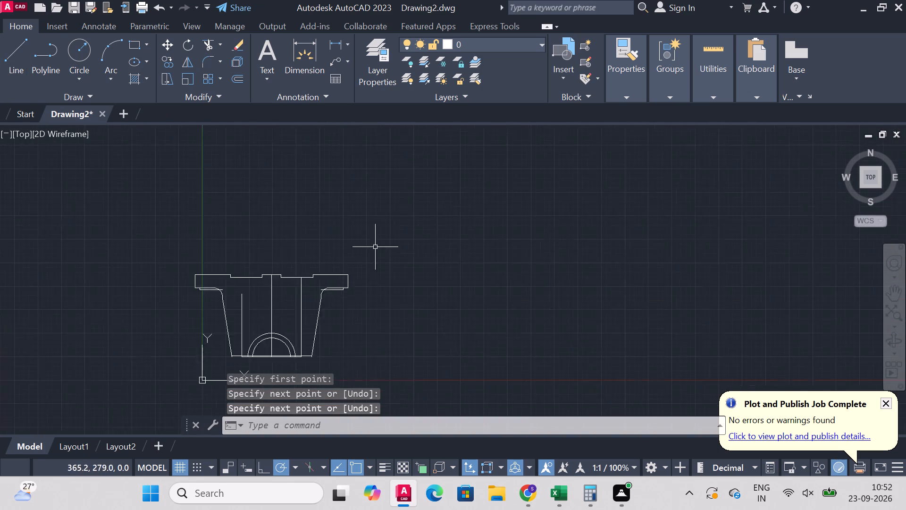
scroll(391, 327, "up", 2)
left_click(4, 62)
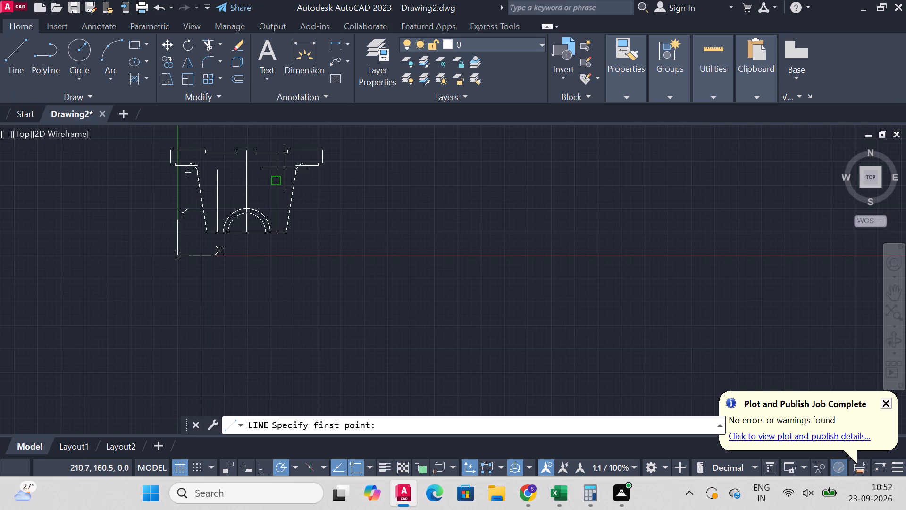
scroll(323, 201, "down", 2)
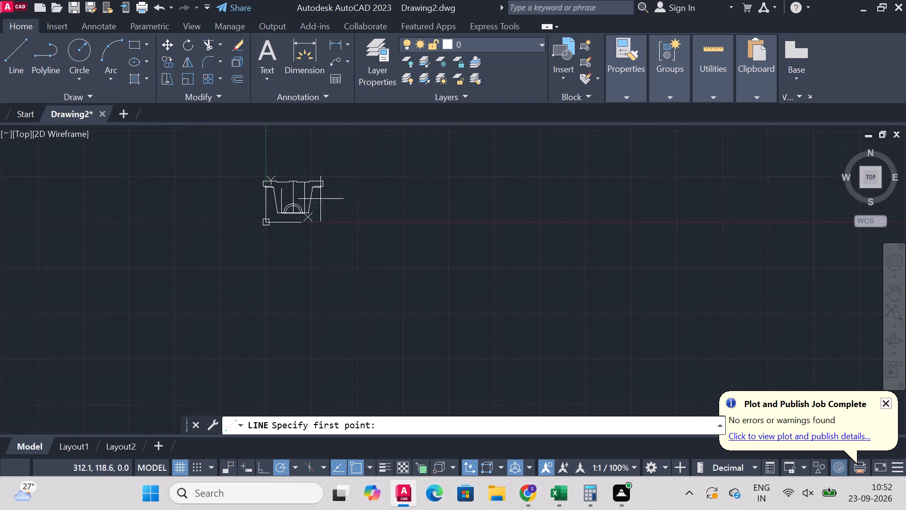
scroll(310, 185, "up", 5)
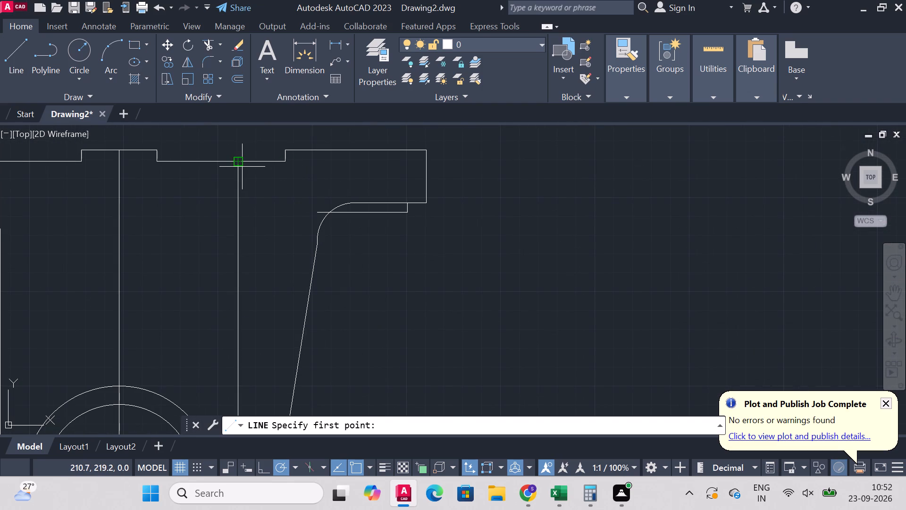
left_click(241, 164)
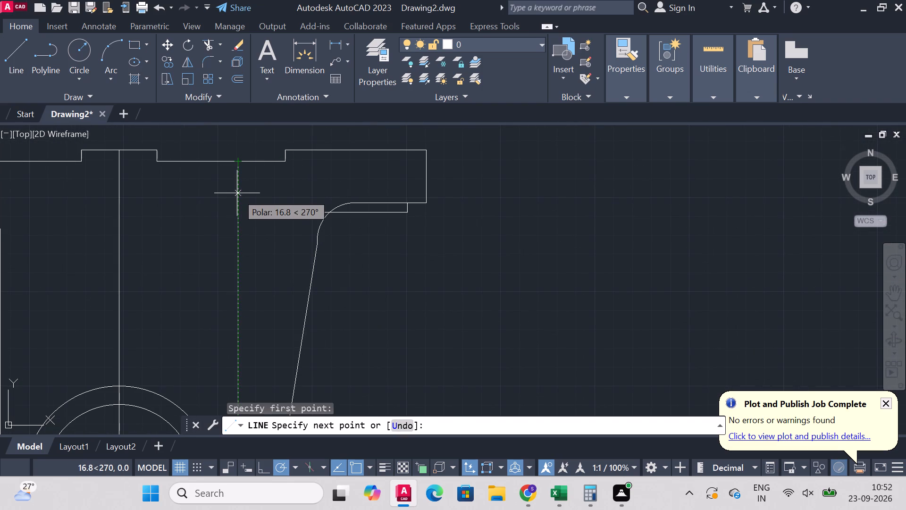
type("22")
key("Return")
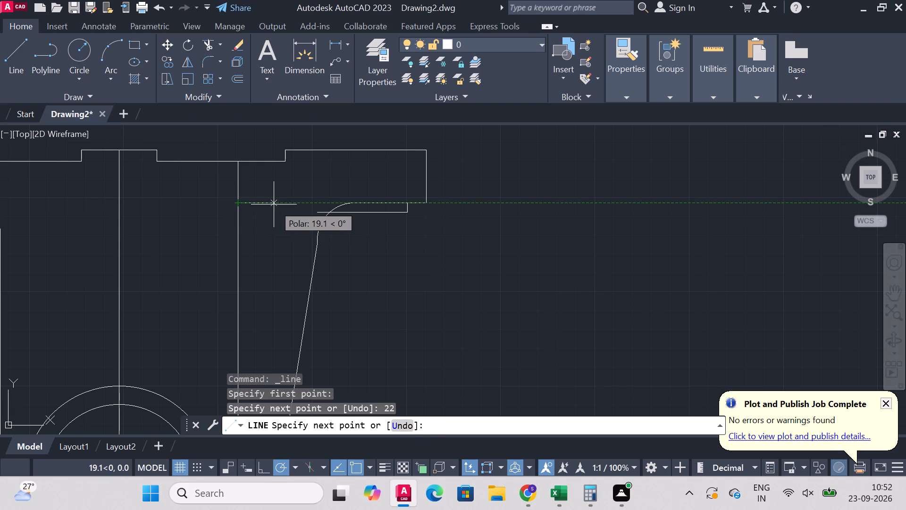
left_click(274, 204)
right_click(274, 204)
left_click(305, 213)
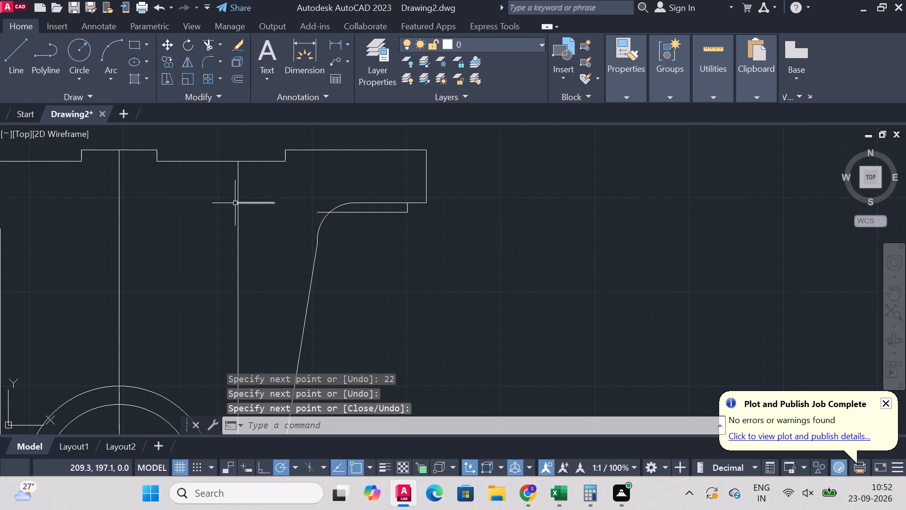
Draw a horizontal line leftward from the lower end of the 22 mm line to just past the left inner vertical.
right_click(596, 252)
left_click(629, 193)
scroll(519, 212, "down", 3)
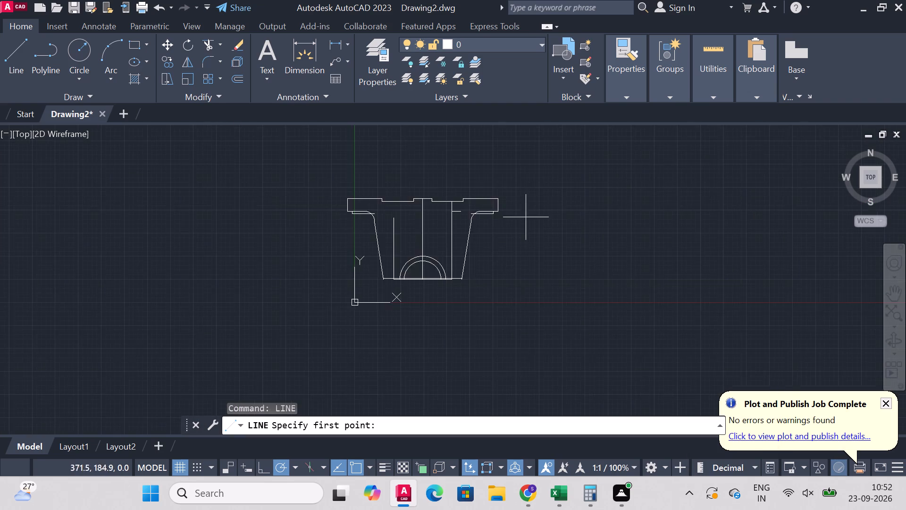
scroll(448, 279, "up", 2)
scroll(466, 314, "down", 1)
scroll(453, 250, "up", 1)
scroll(456, 247, "down", 2)
scroll(468, 228, "up", 2)
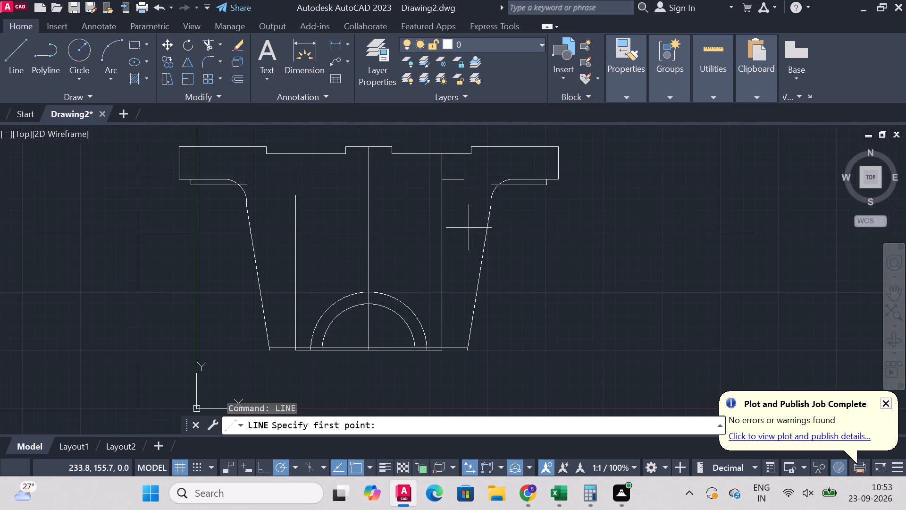
left_click(442, 177)
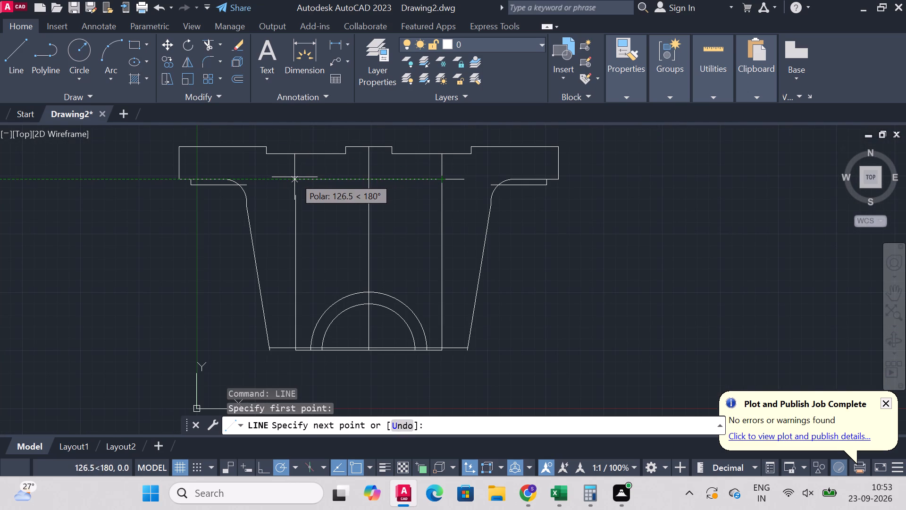
left_click(294, 177)
right_click(293, 180)
left_click(312, 183)
Draw a vertical line from the upper end of the left inner vertical up to the new horizontal line.
scroll(310, 183, "down", 2)
scroll(310, 184, "up", 2)
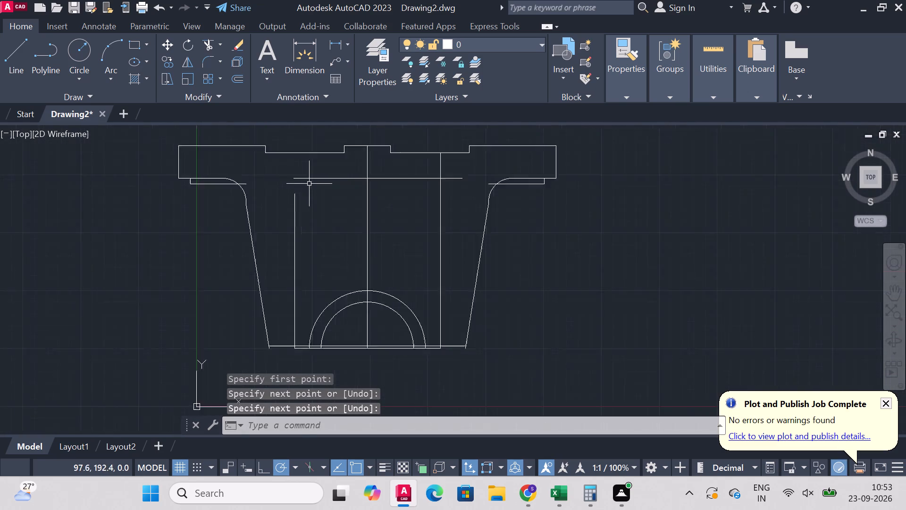
scroll(309, 184, "up", 2)
right_click(281, 209)
left_click(322, 194)
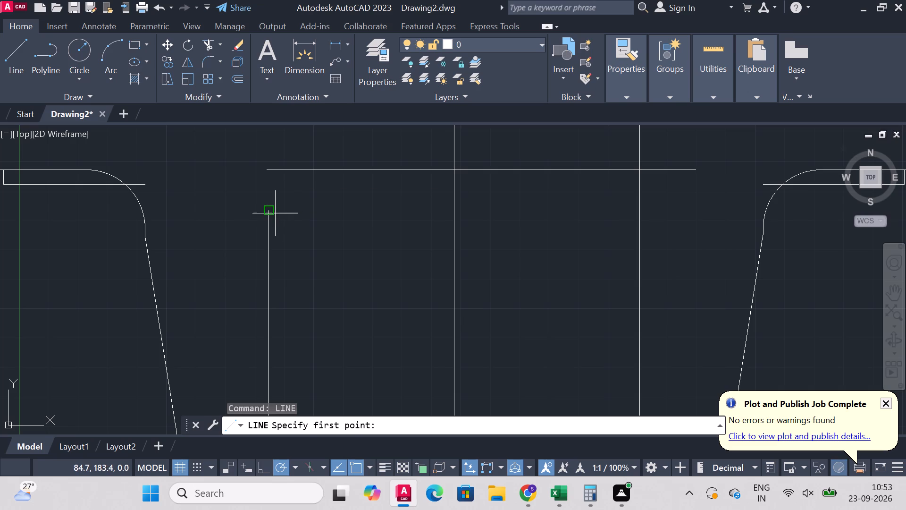
left_click(271, 213)
left_click(270, 173)
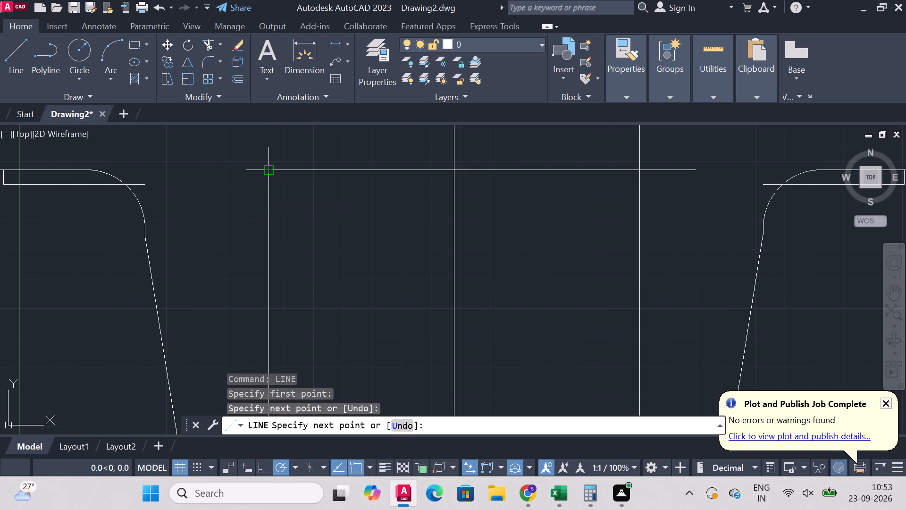
right_click_drag(269, 180, 268, 184)
left_click(289, 190)
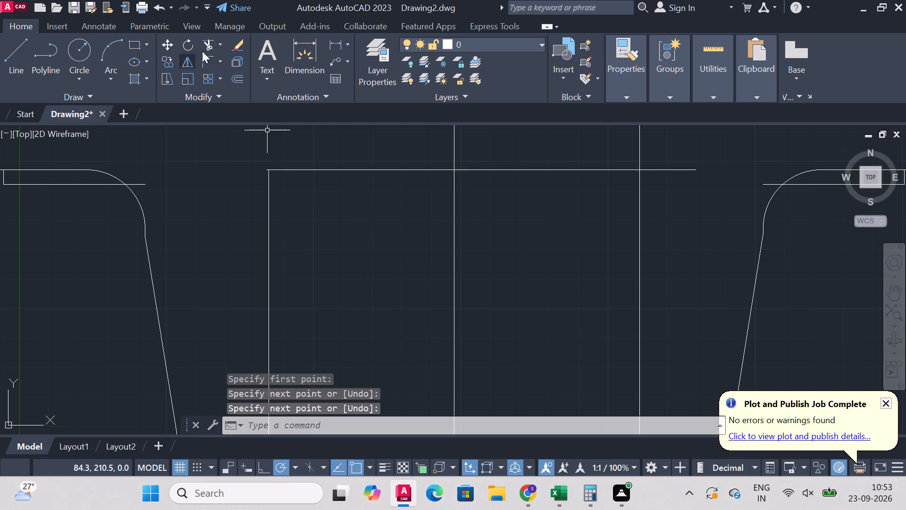
Trim off the short end of the horizontal line that overhangs the left inner vertical.
left_click(207, 49)
scroll(257, 139, "up", 2)
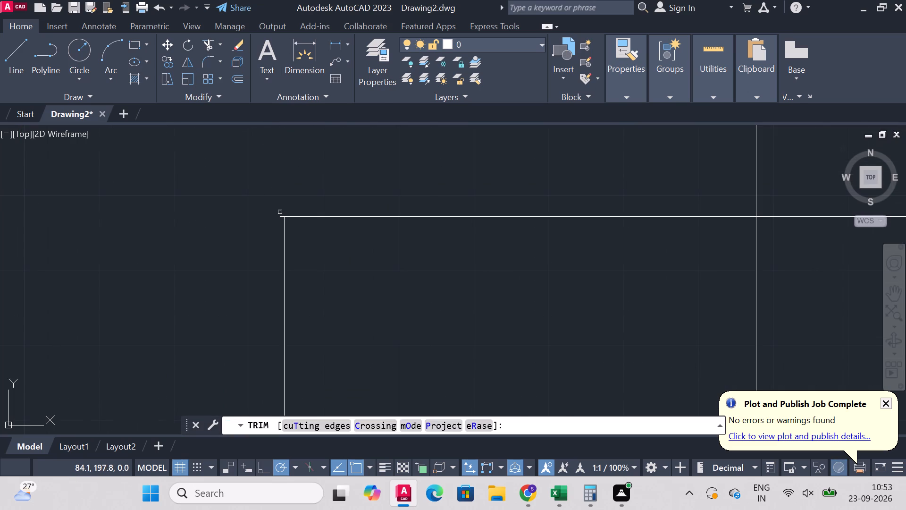
left_click(280, 215)
scroll(282, 187, "down", 3)
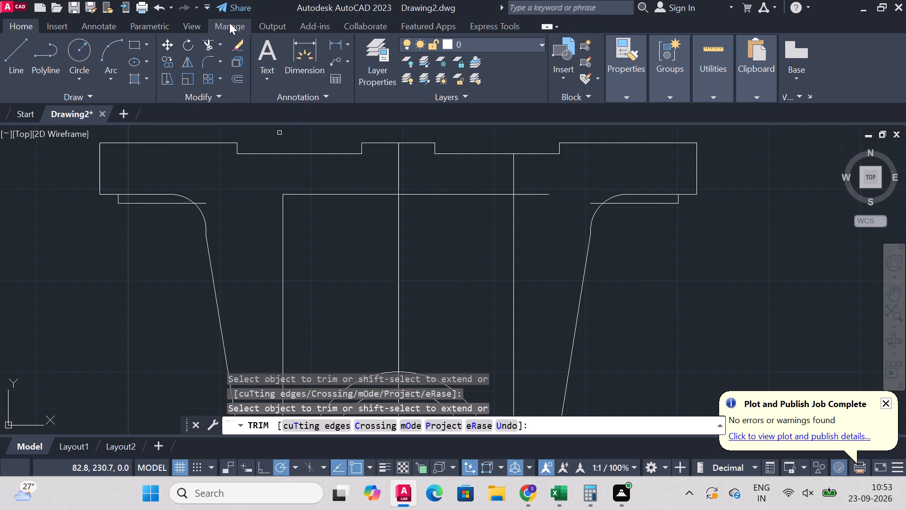
scroll(321, 42, "down", 6)
scroll(439, 238, "down", 3)
scroll(449, 303, "up", 1)
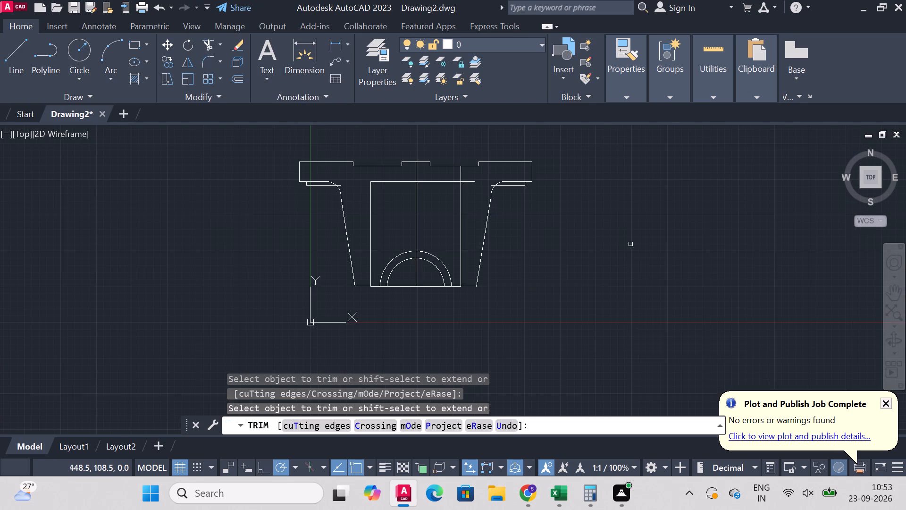
right_click(631, 244)
left_click(700, 253)
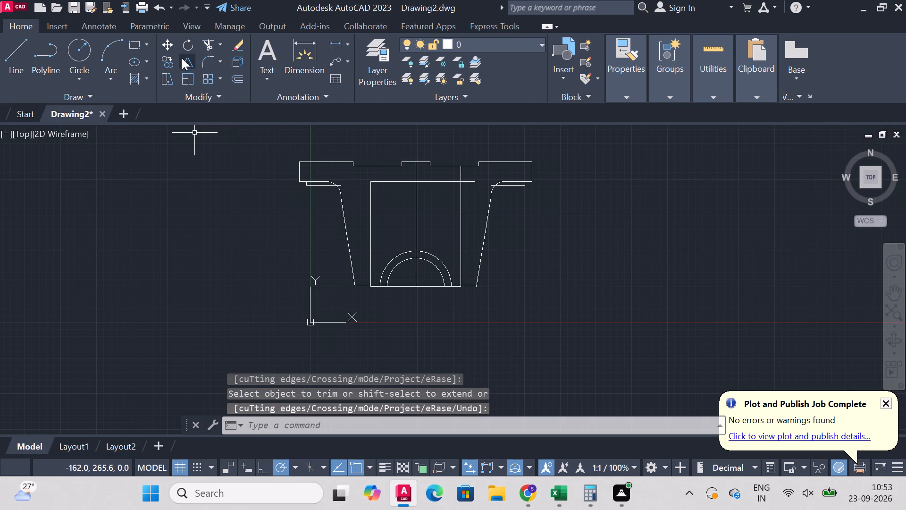
Draw a circle of radius 70 mm centred where the vertical centre line crosses the upper base line.
left_click(72, 51)
scroll(358, 262, "up", 2)
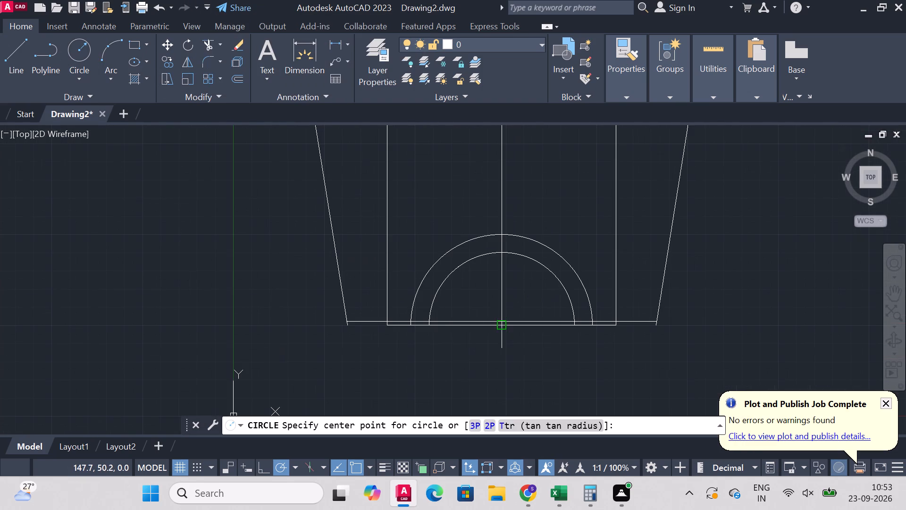
scroll(558, 275, "down", 1)
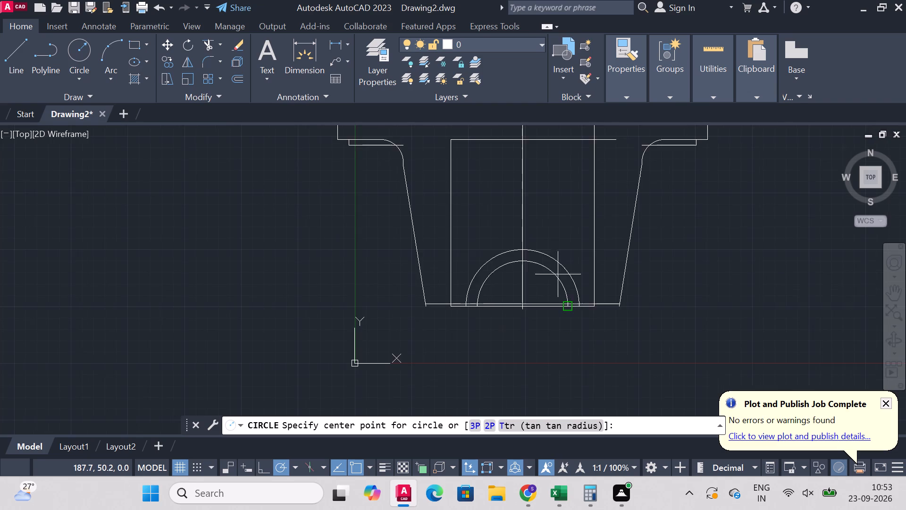
scroll(554, 310, "up", 2)
left_click(471, 297)
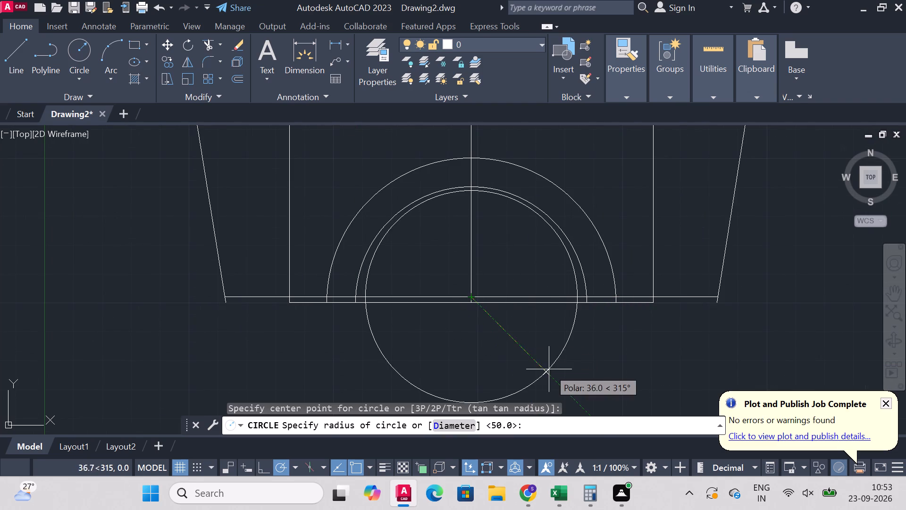
key("r")
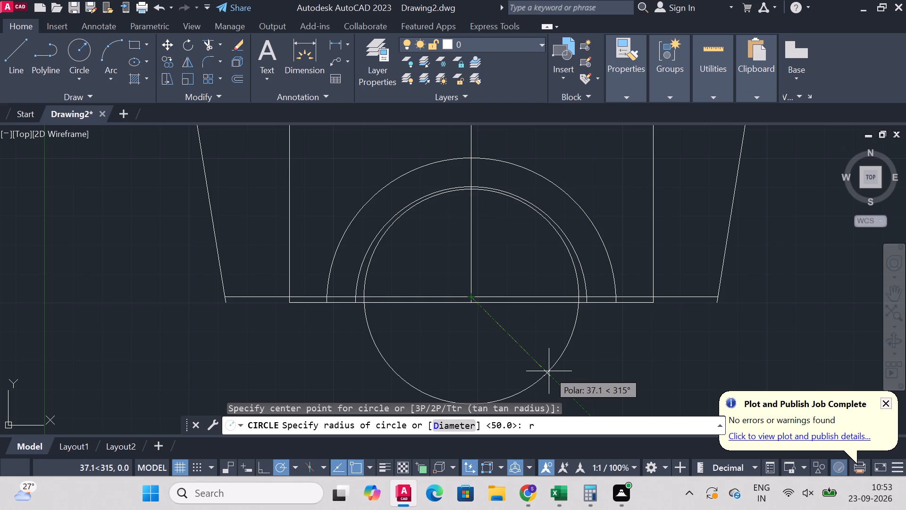
key("t")
key("BackSpace")
key("Return")
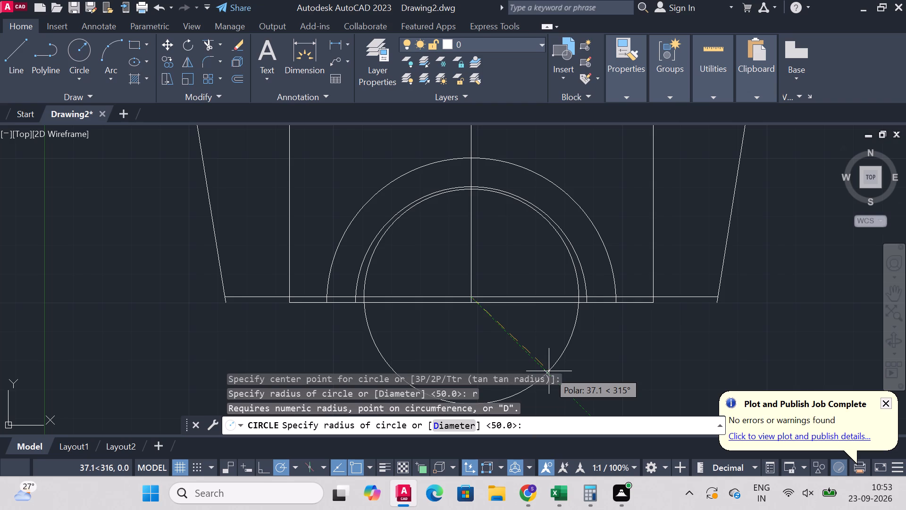
type("70")
key("Return")
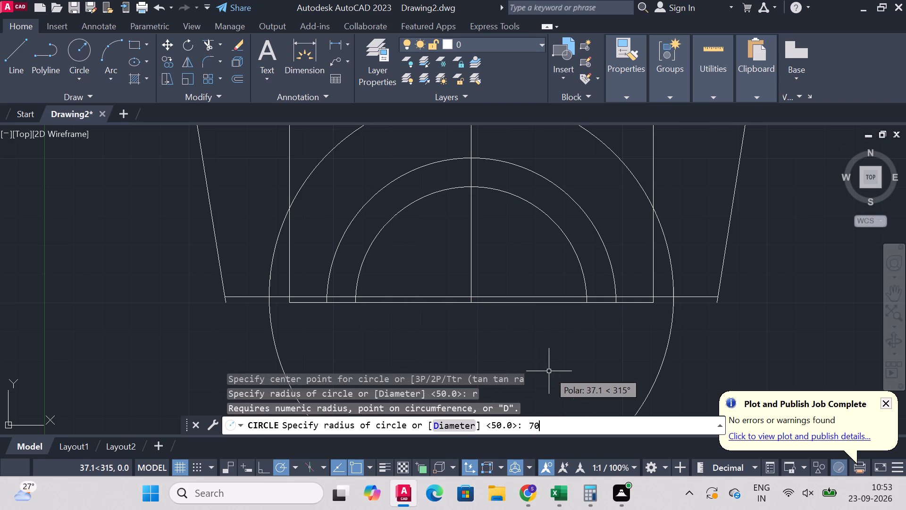
Trim away the half of the 70 mm radius circle below the base line.
scroll(536, 299, "down", 3)
scroll(557, 257, "up", 2)
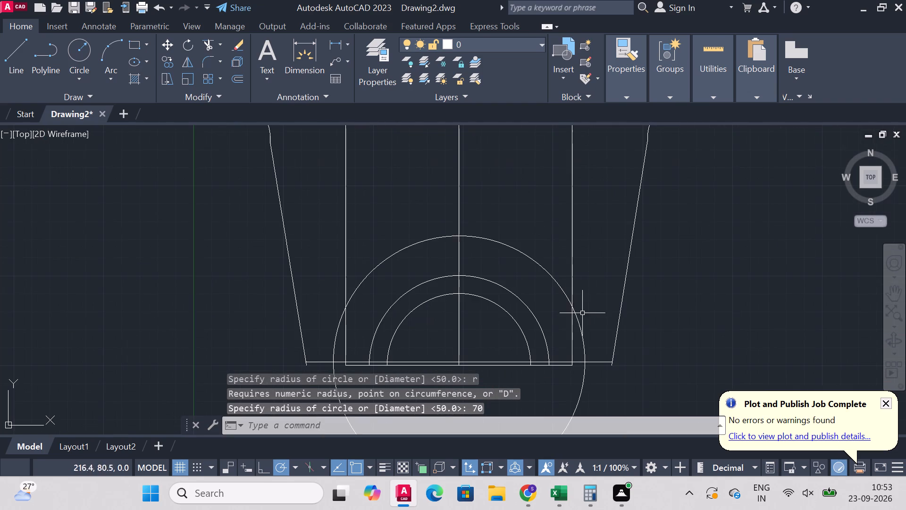
scroll(629, 235, "down", 2)
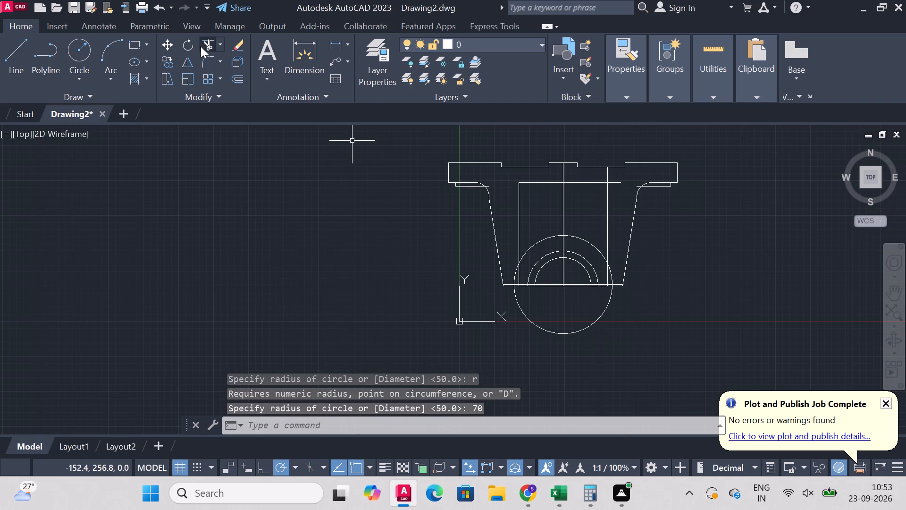
left_click(201, 46)
scroll(546, 369, "up", 1)
left_click(564, 314)
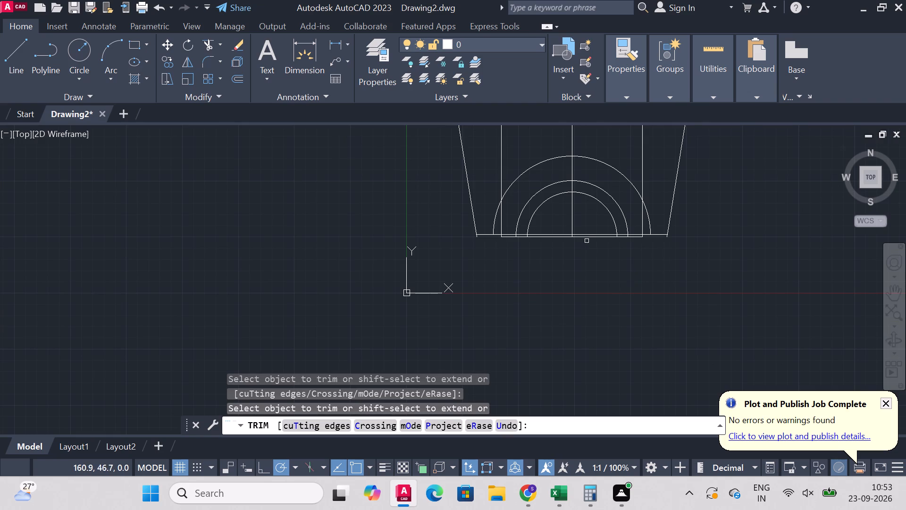
Trim both ends of the 70 mm radius arch where they extend outside the left and right inner verticals.
scroll(587, 238, "down", 1)
scroll(586, 205, "up", 2)
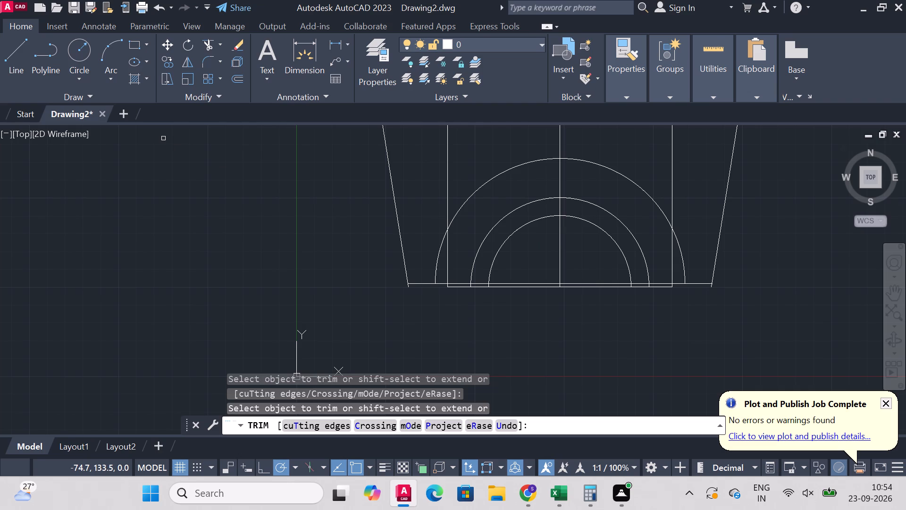
scroll(153, 67, "down", 1)
scroll(621, 248, "down", 3)
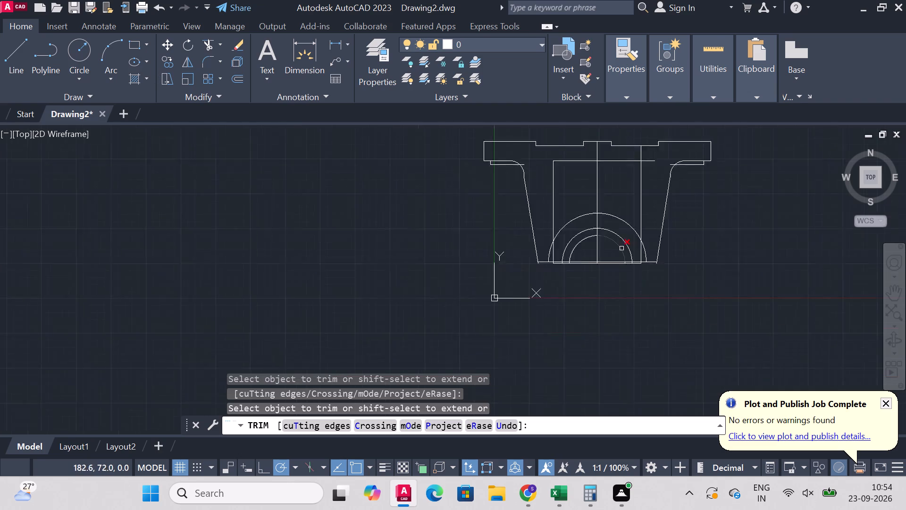
scroll(630, 197, "up", 2)
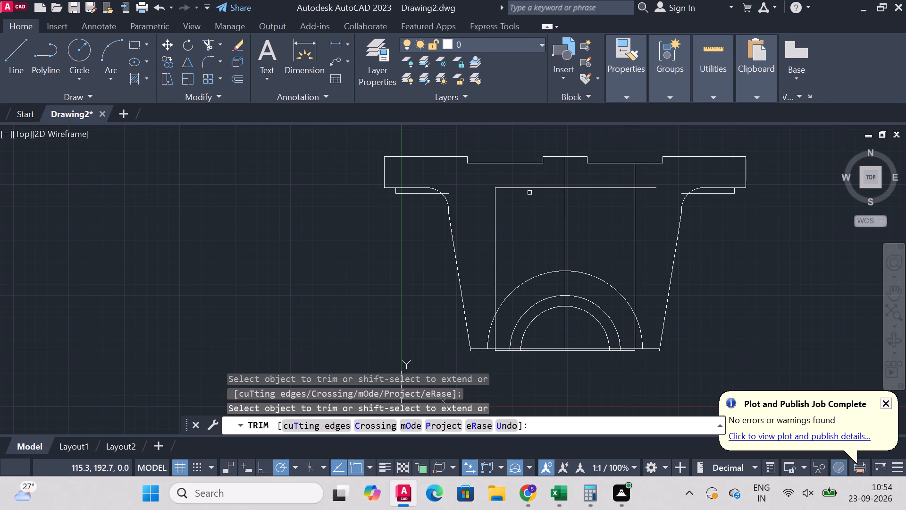
scroll(659, 303, "up", 2)
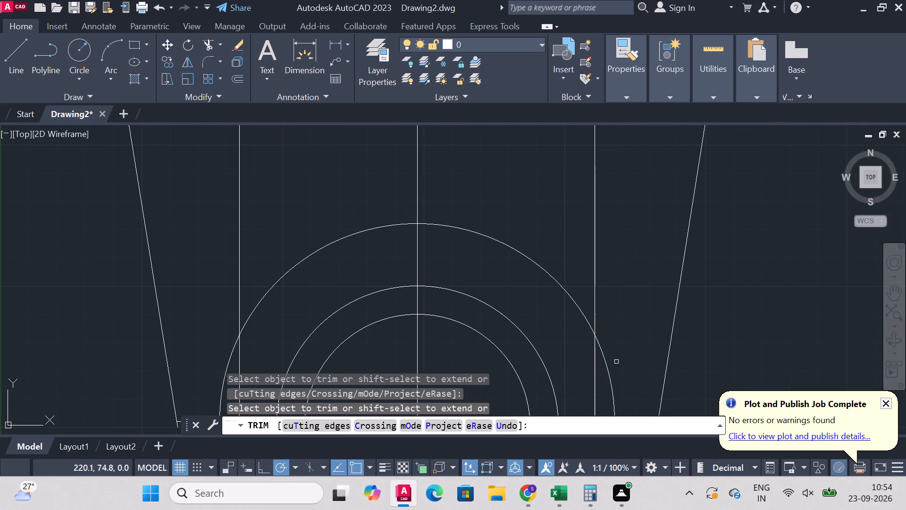
left_click(607, 366)
scroll(605, 309, "down", 1)
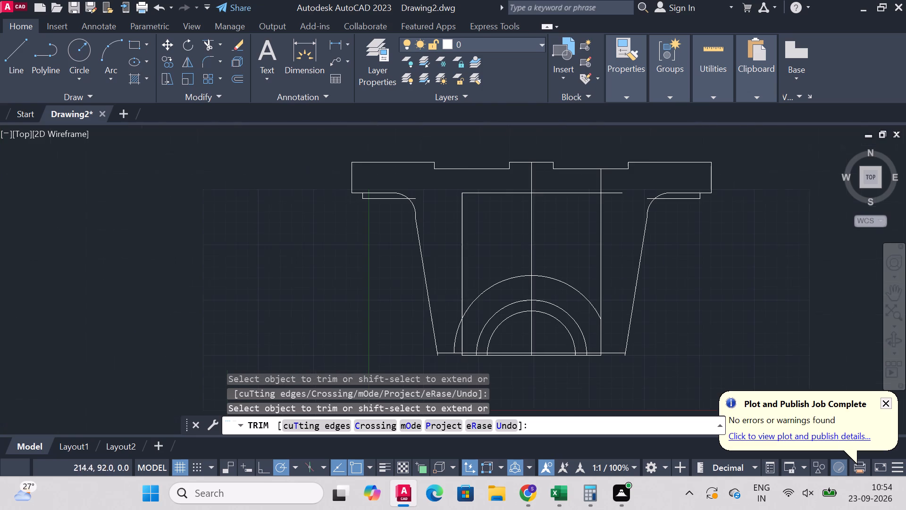
scroll(605, 309, "down", 1)
scroll(458, 333, "up", 2)
left_click(453, 336)
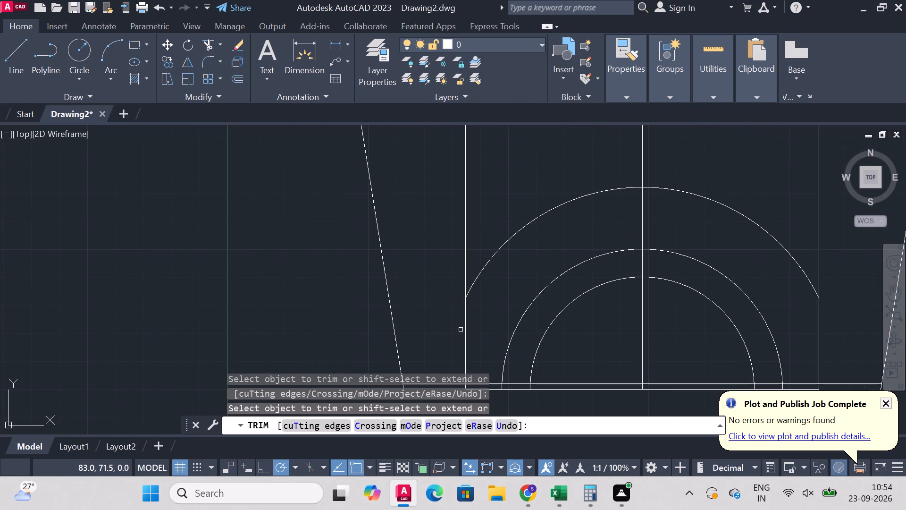
scroll(788, 294, "down", 2)
scroll(820, 266, "up", 2)
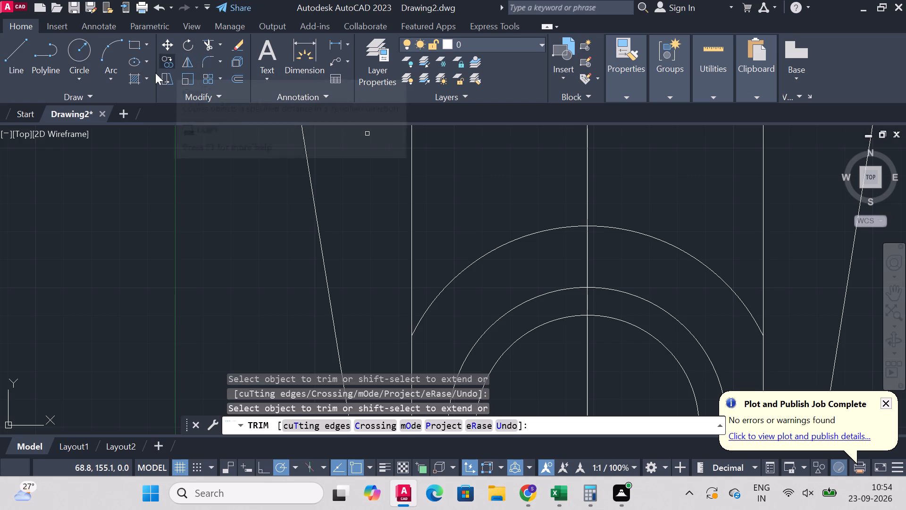
Fillet the right inner vertical with the outer 70 mm radius arch, using a fillet radius of 20 mm.
left_click(206, 55)
scroll(729, 267, "down", 3)
scroll(760, 263, "up", 3)
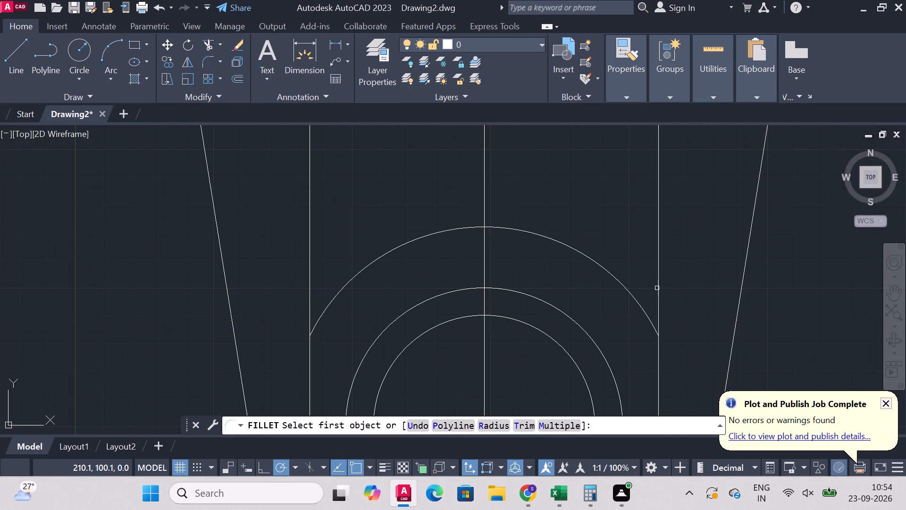
left_click(660, 283)
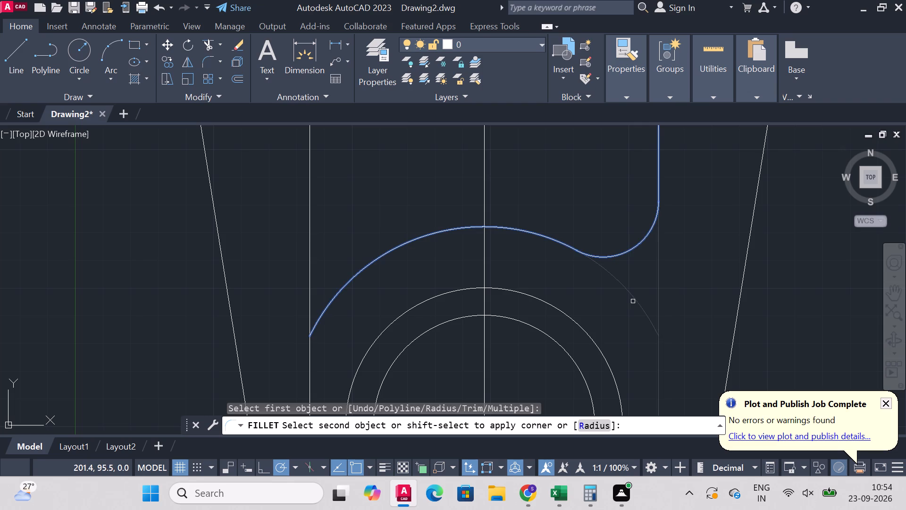
key("r")
key("Return")
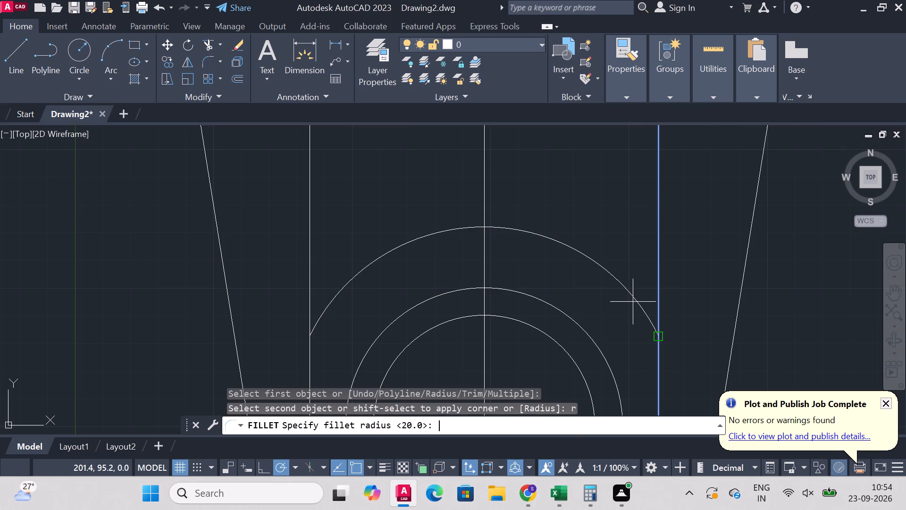
key("2")
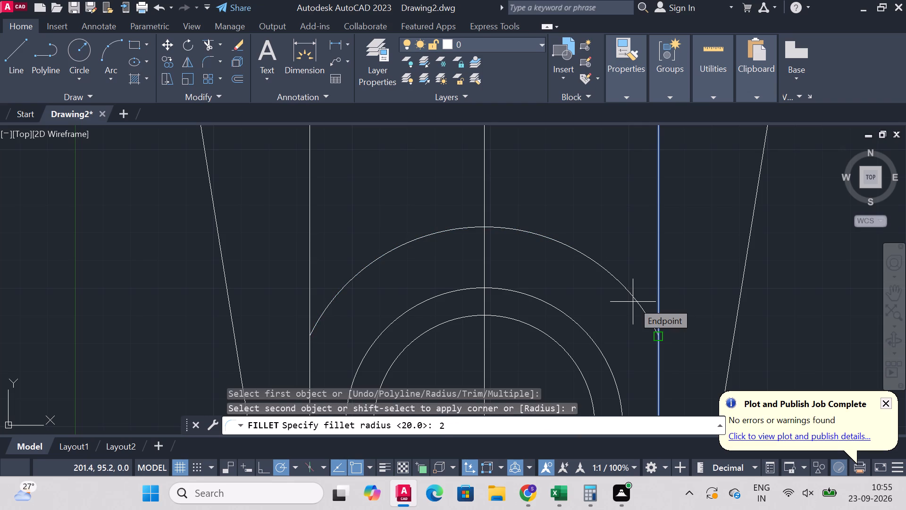
key("0")
key("Return")
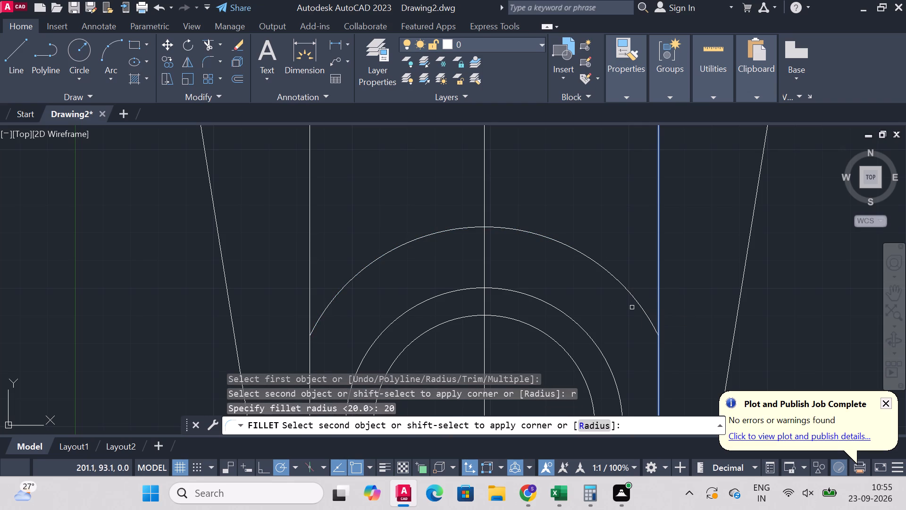
left_click(612, 272)
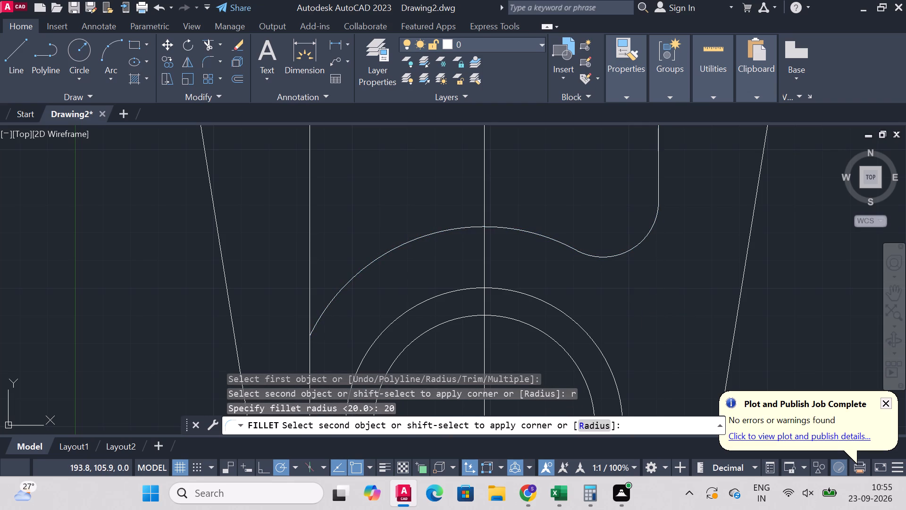
Fillet the outer 70 mm radius arch with the left inner vertical at the same 20 mm radius.
scroll(622, 275, "down", 3)
scroll(376, 197, "down", 1)
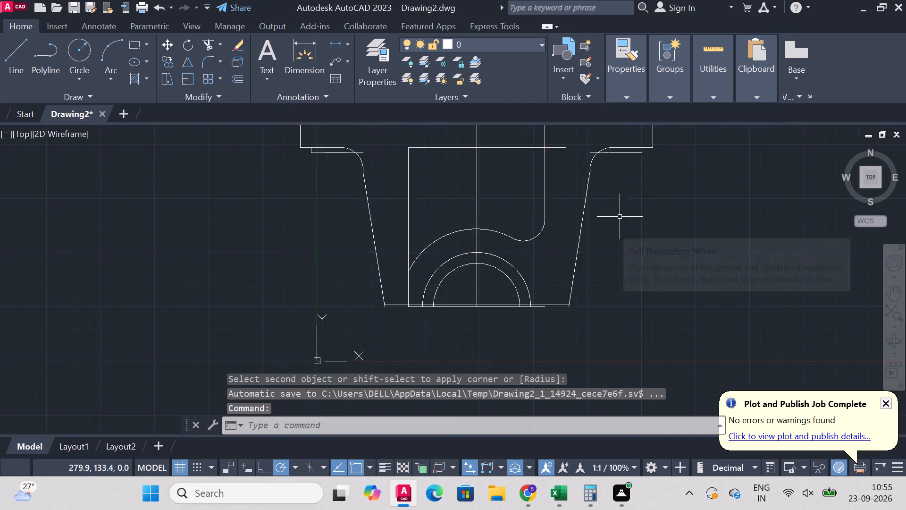
scroll(620, 217, "down", 1)
scroll(540, 190, "down", 2)
scroll(528, 192, "up", 5)
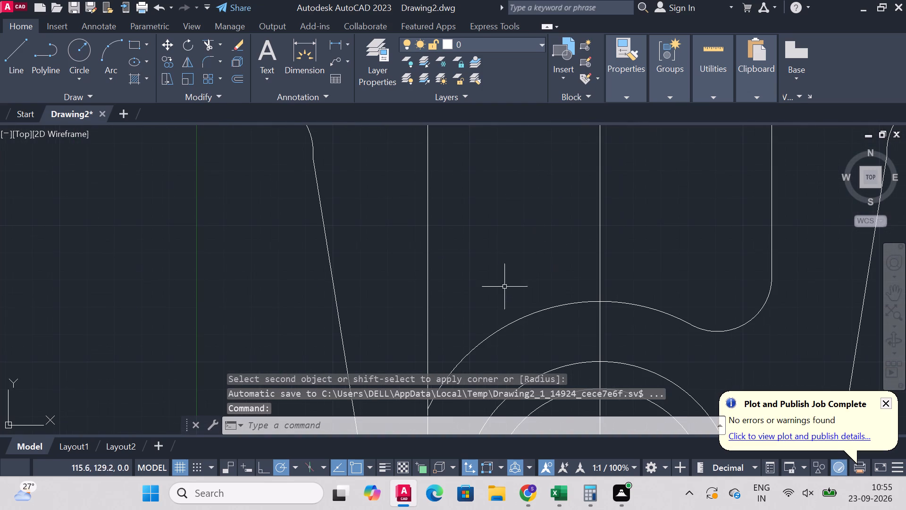
right_click(496, 289)
left_click(573, 11)
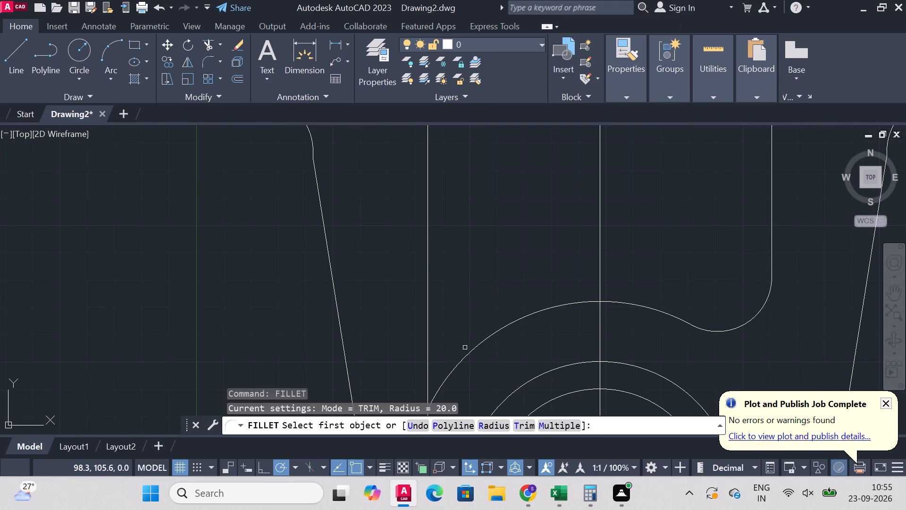
left_click(465, 356)
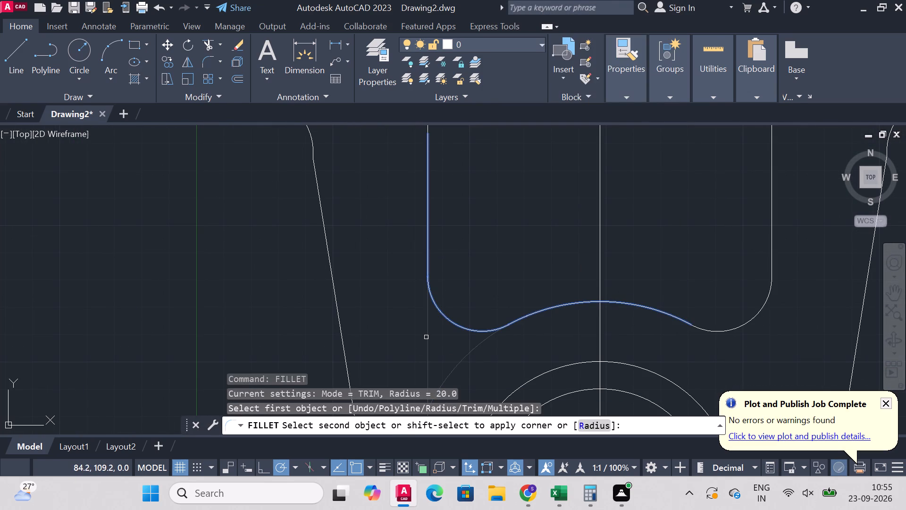
left_click(426, 337)
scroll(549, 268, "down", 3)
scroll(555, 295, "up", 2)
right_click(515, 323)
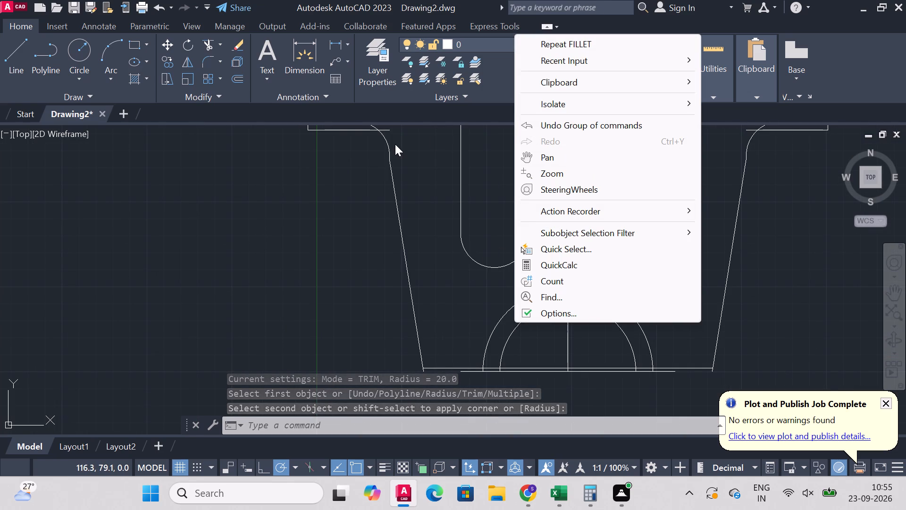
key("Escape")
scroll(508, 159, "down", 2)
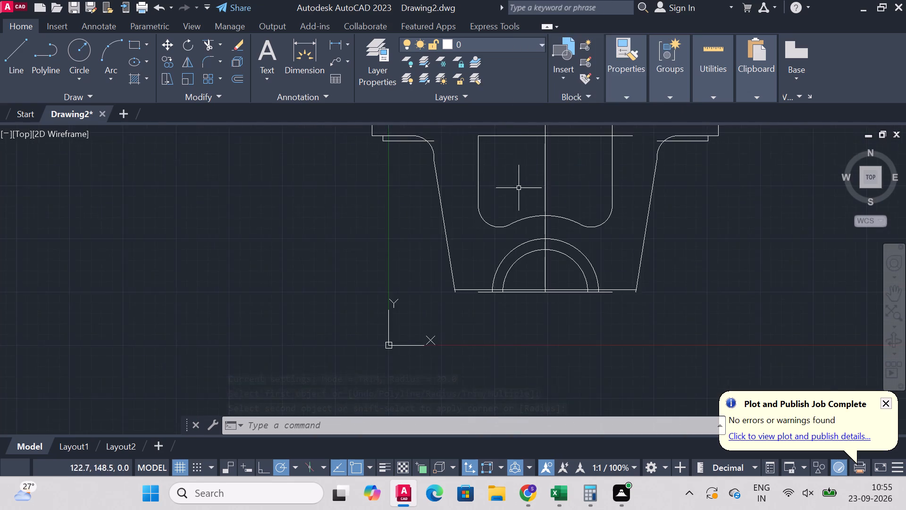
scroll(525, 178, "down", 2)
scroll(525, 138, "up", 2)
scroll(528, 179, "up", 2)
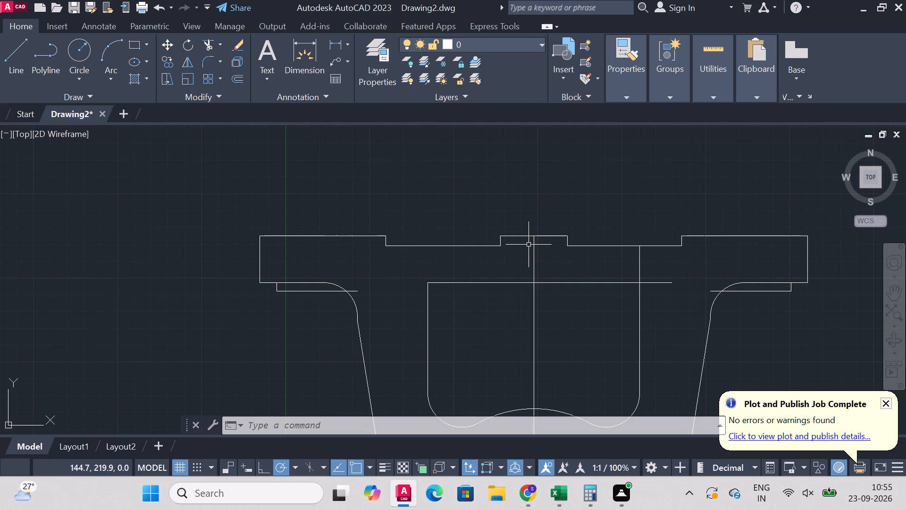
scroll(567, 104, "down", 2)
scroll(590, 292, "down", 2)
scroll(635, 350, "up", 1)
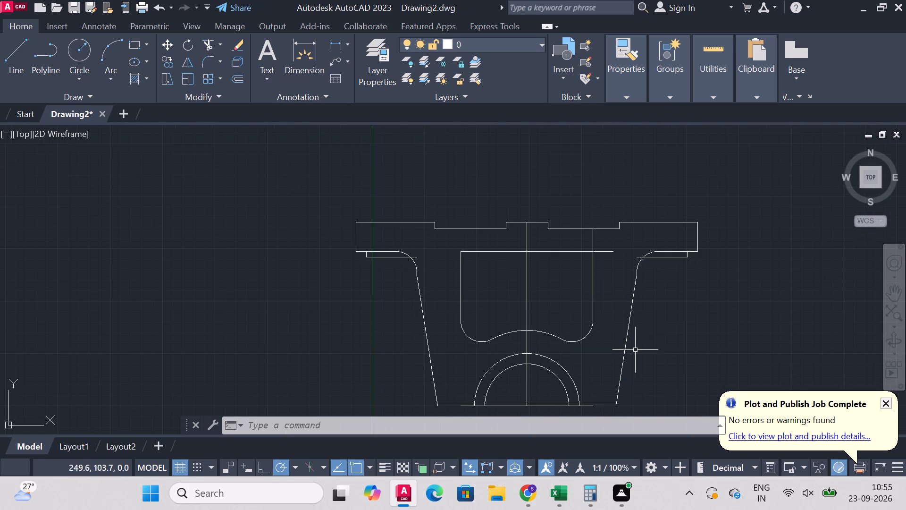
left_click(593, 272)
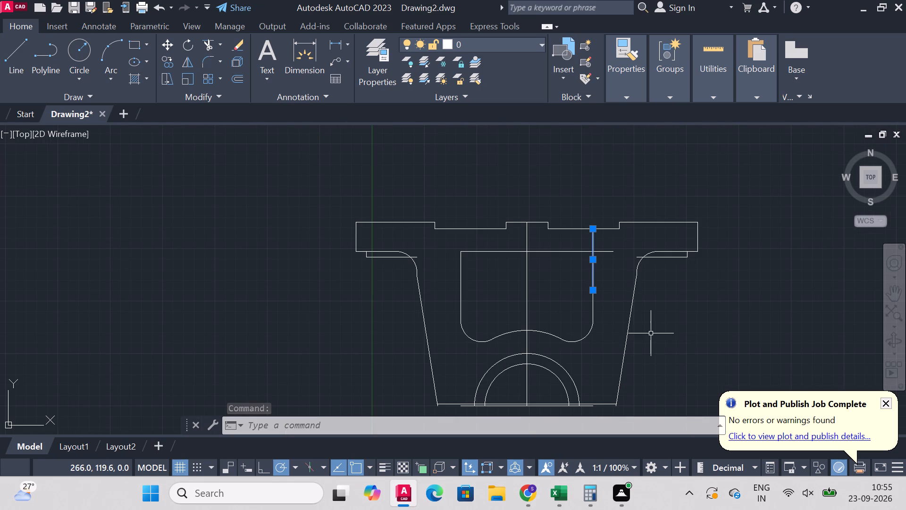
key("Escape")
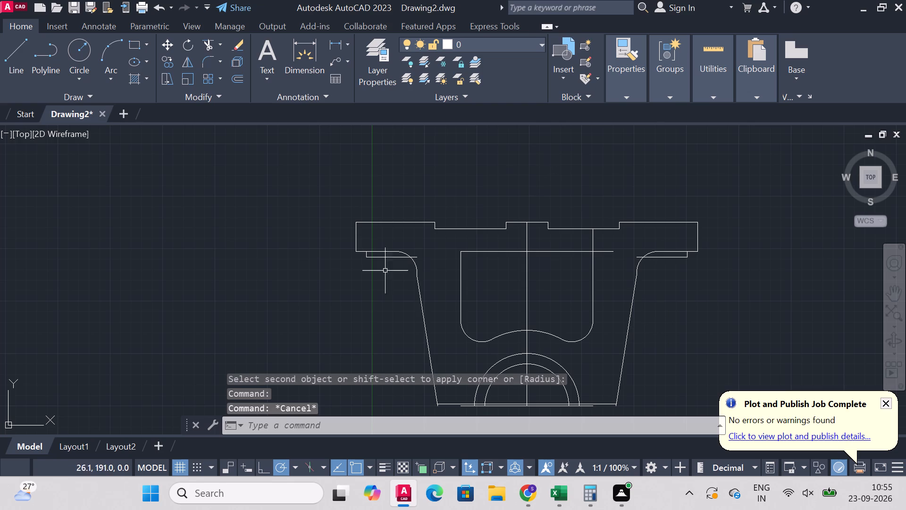
Draw a line at about 75° from the top of the right 20 mm fillet up to the inner horizontal line near its right end.
left_click(10, 40)
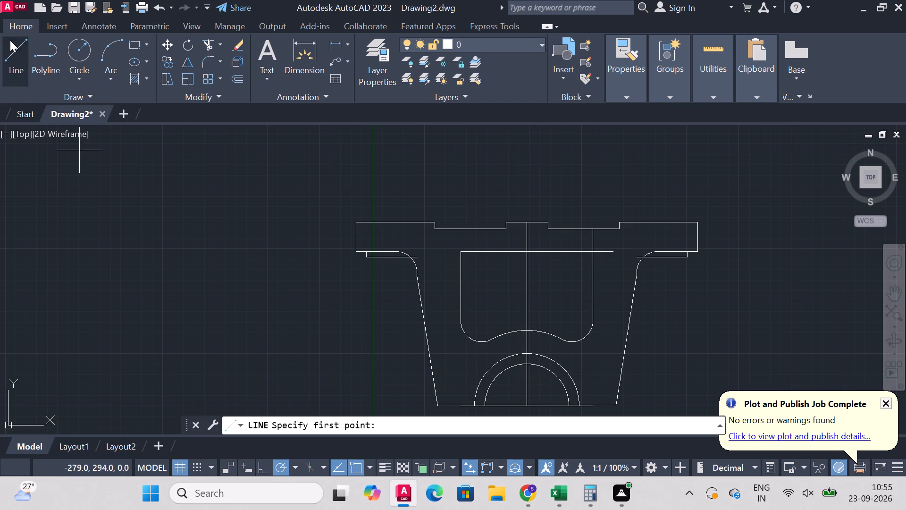
scroll(617, 312, "up", 2)
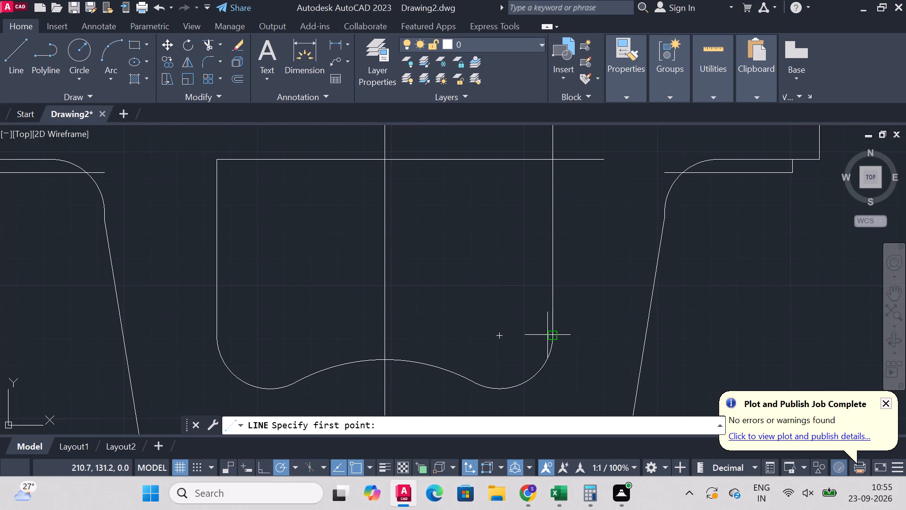
left_click(550, 334)
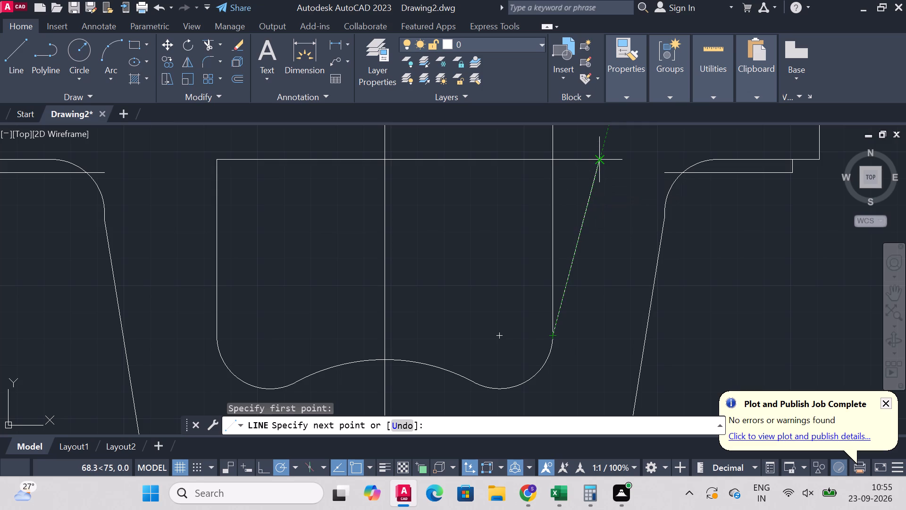
left_click(604, 157)
scroll(604, 157, "down", 3)
scroll(603, 155, "up", 2)
right_click(603, 155)
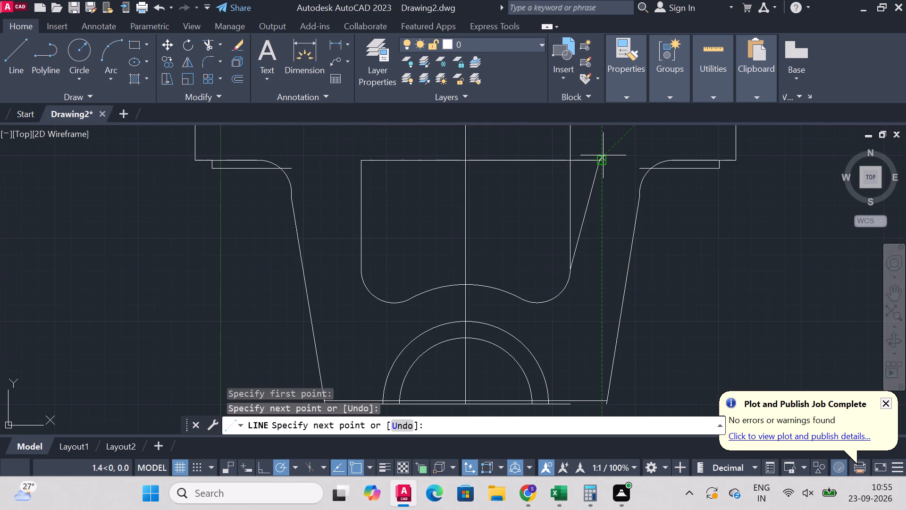
left_click(627, 167)
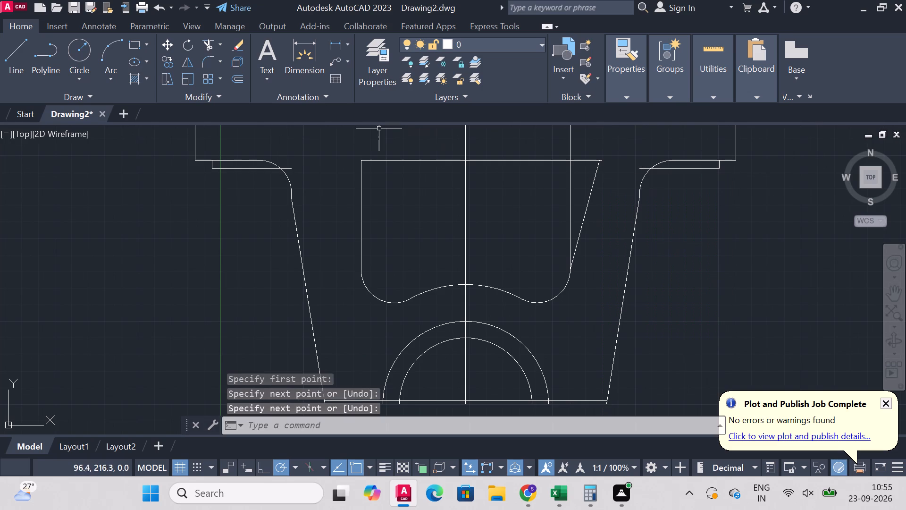
Fillet the corner between the new slanted line and the inner horizontal line at 20 mm radius.
left_click(205, 62)
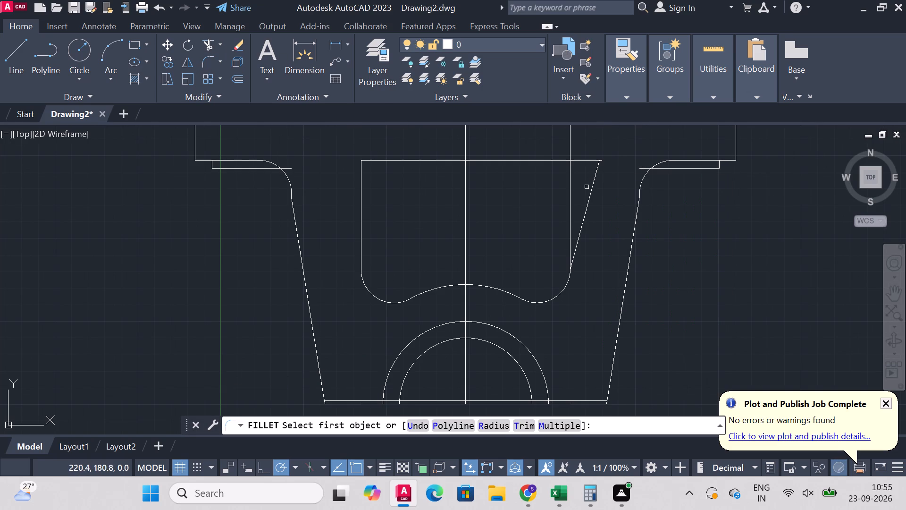
left_click(593, 183)
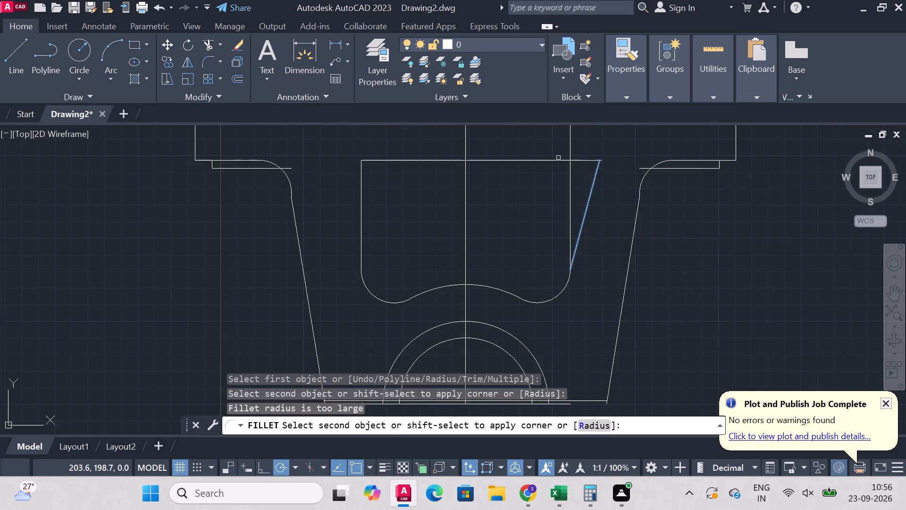
left_click(557, 161)
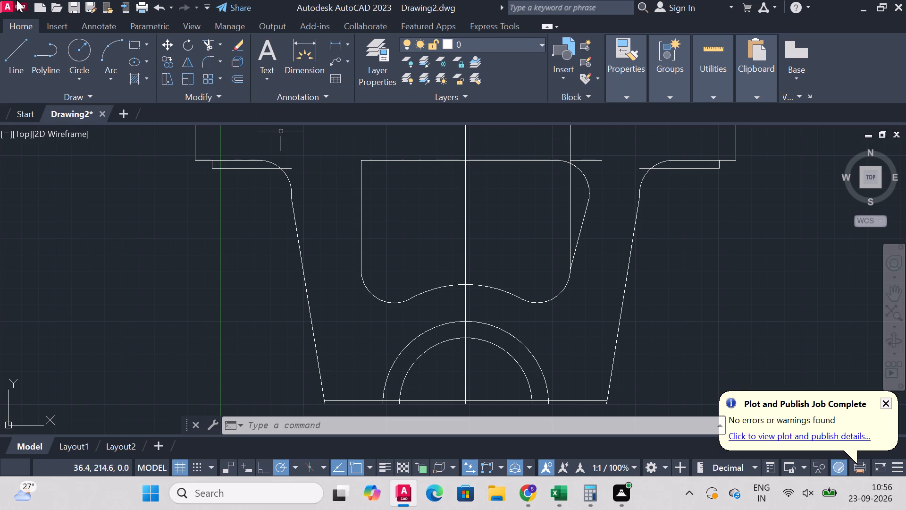
Trim away the right inner vertical beside the new slanted side and the horizontal line's overhang beyond the upper right fillet.
left_click(206, 43)
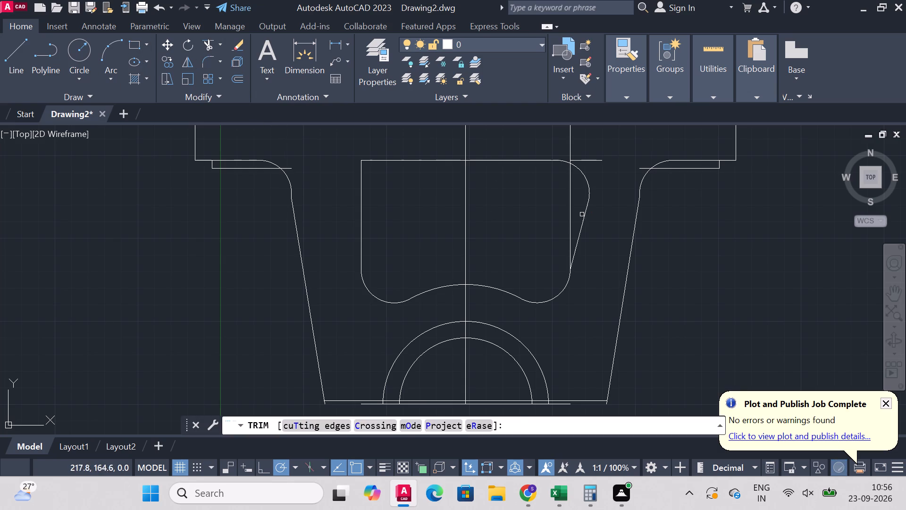
left_click(570, 213)
left_click(570, 236)
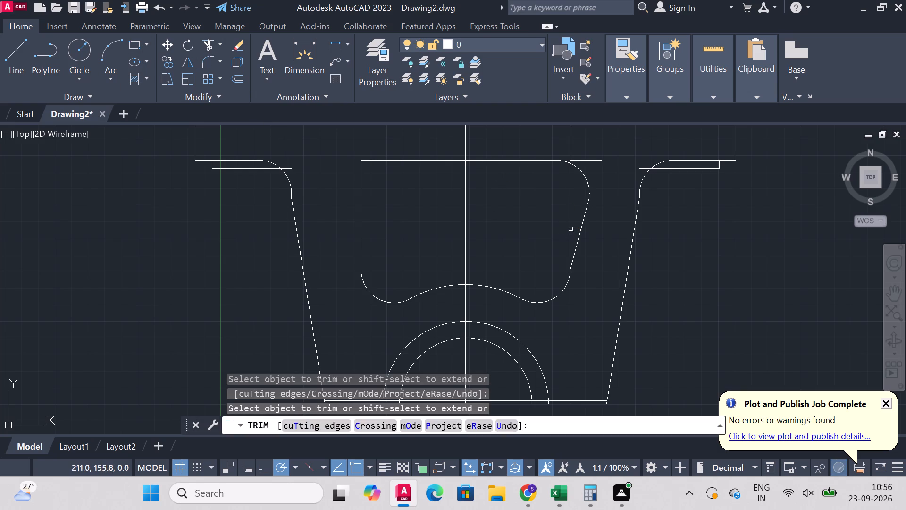
left_click(590, 161)
scroll(606, 253, "up", 3)
scroll(581, 269, "down", 2)
scroll(580, 273, "up", 3)
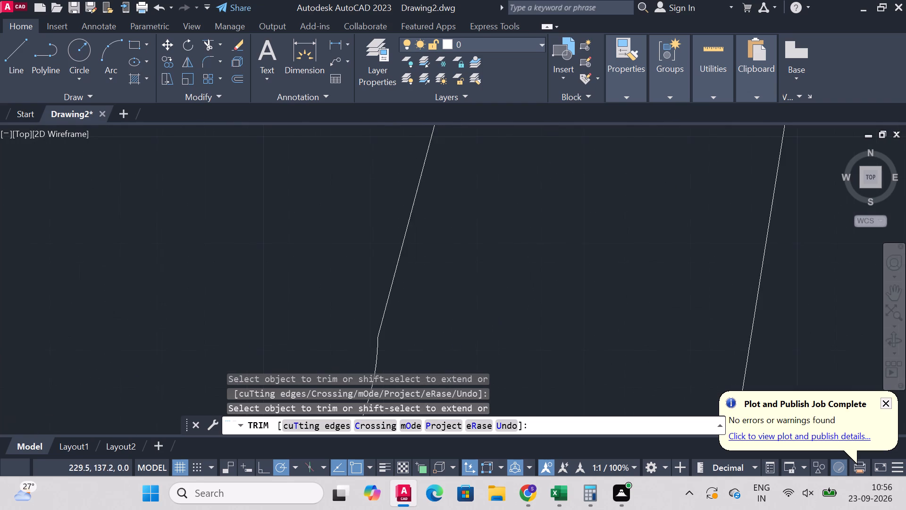
scroll(573, 271, "down", 1)
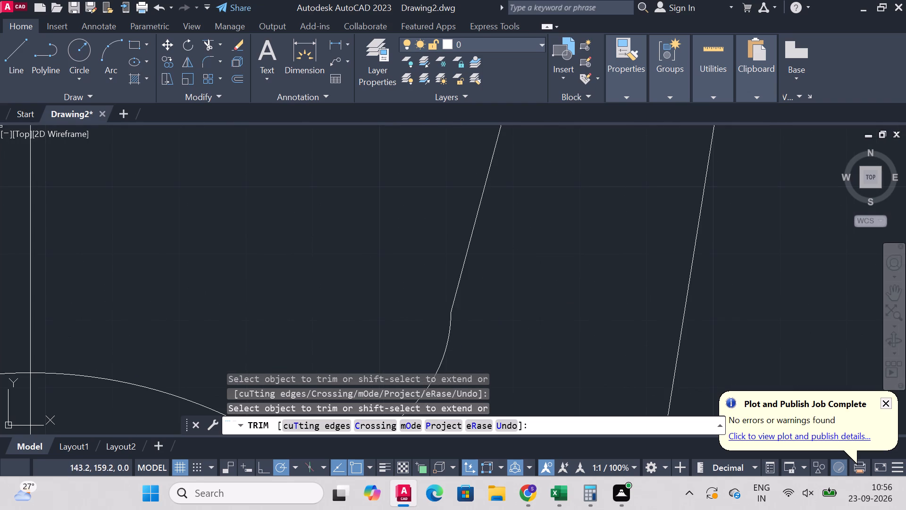
scroll(525, 204, "down", 3)
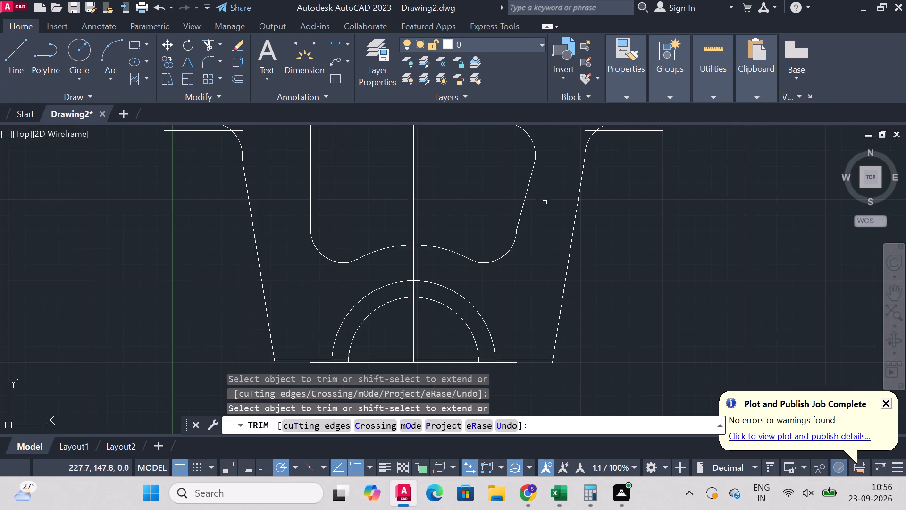
scroll(551, 177, "down", 2)
scroll(537, 138, "up", 2)
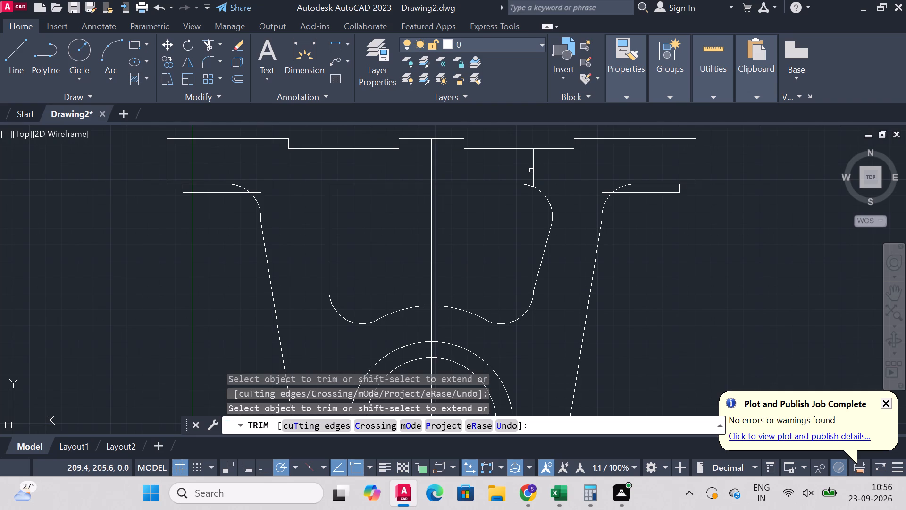
Draw a line at 105° from the top of the pocket's lower left 20 mm fillet to just above the inner horizontal line's level.
left_click(10, 48)
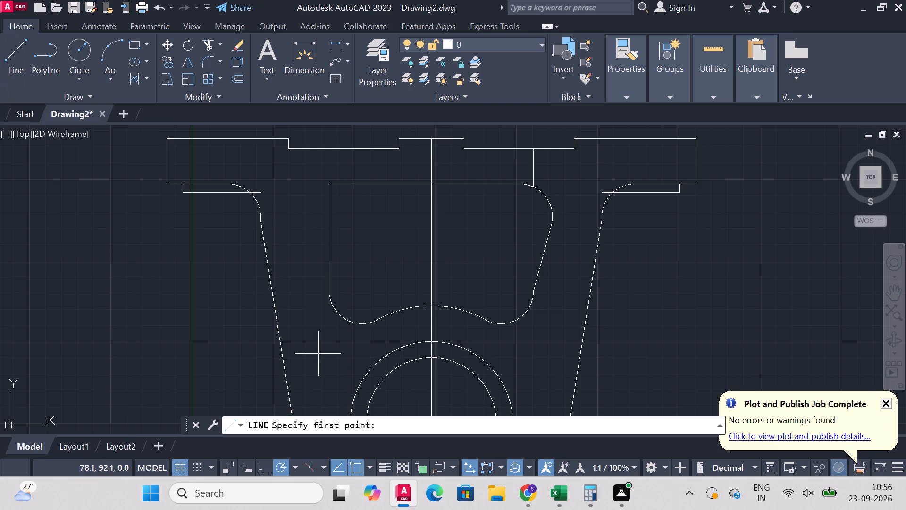
left_click(327, 293)
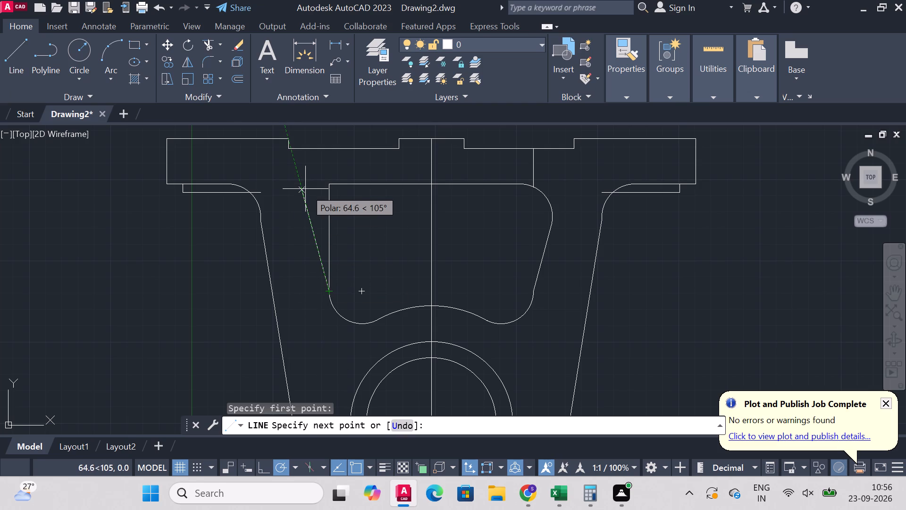
left_click(303, 175)
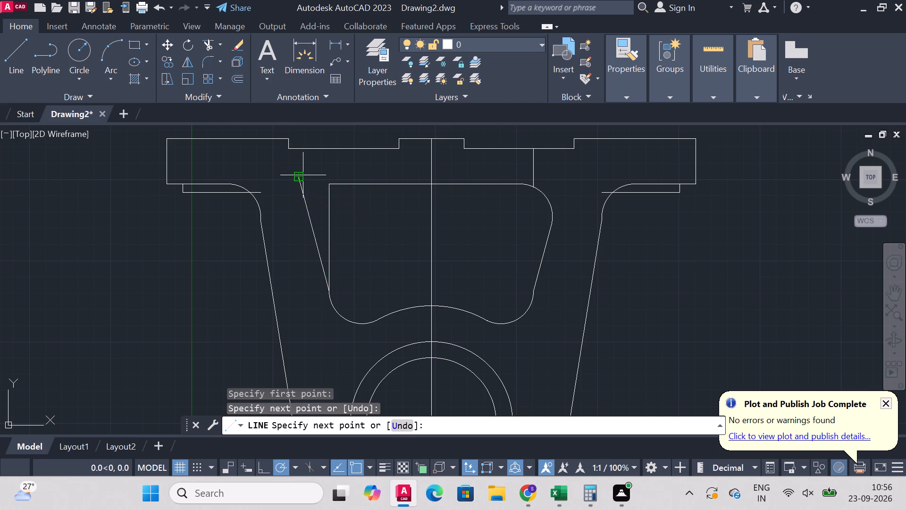
right_click(302, 175)
left_click(336, 186)
Draw a horizontal line from the pocket's upper left corner outward to the new left slanted line.
left_click(5, 49)
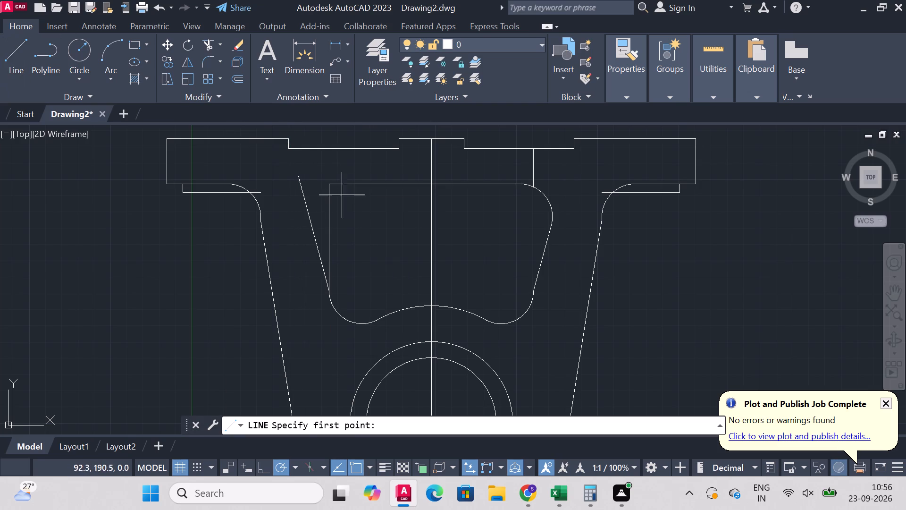
left_click(331, 187)
left_click(297, 185)
right_click(297, 185)
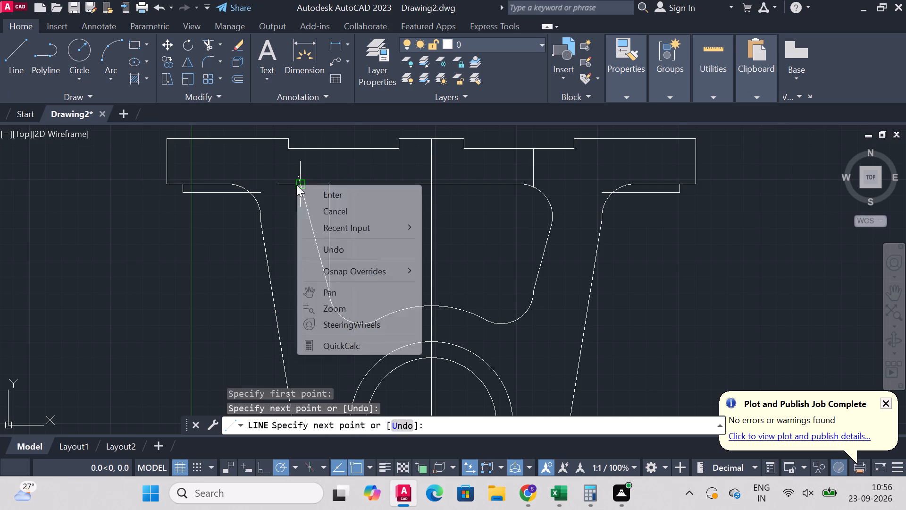
left_click(330, 191)
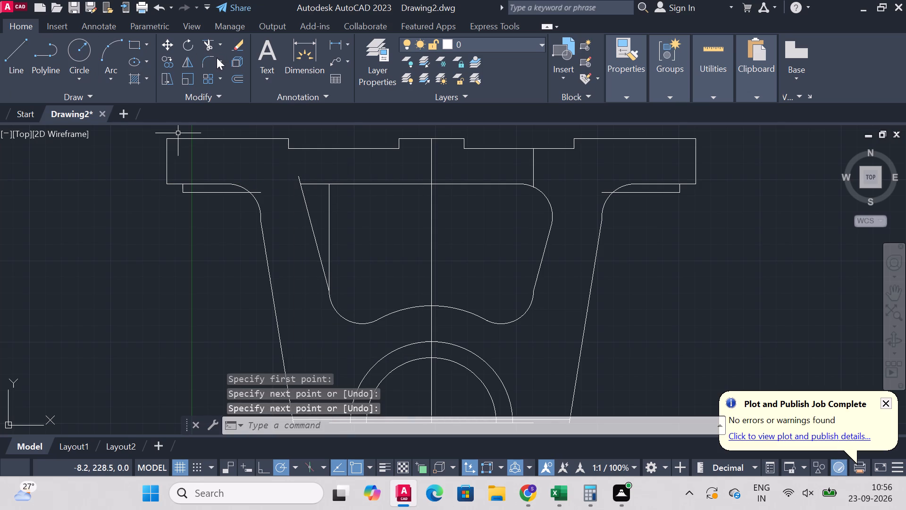
Fillet the left slanted line with the pocket's top horizontal line at 20 mm radius.
left_click(209, 61)
left_click(307, 212)
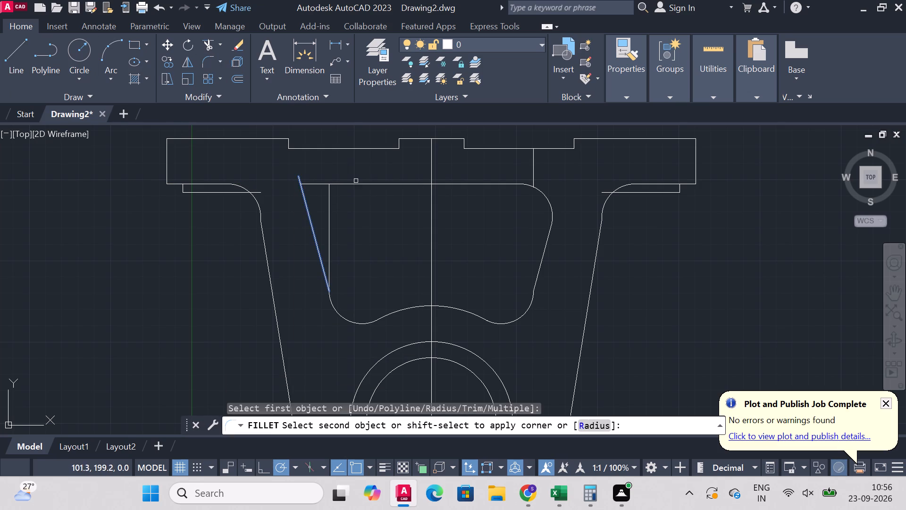
left_click(352, 186)
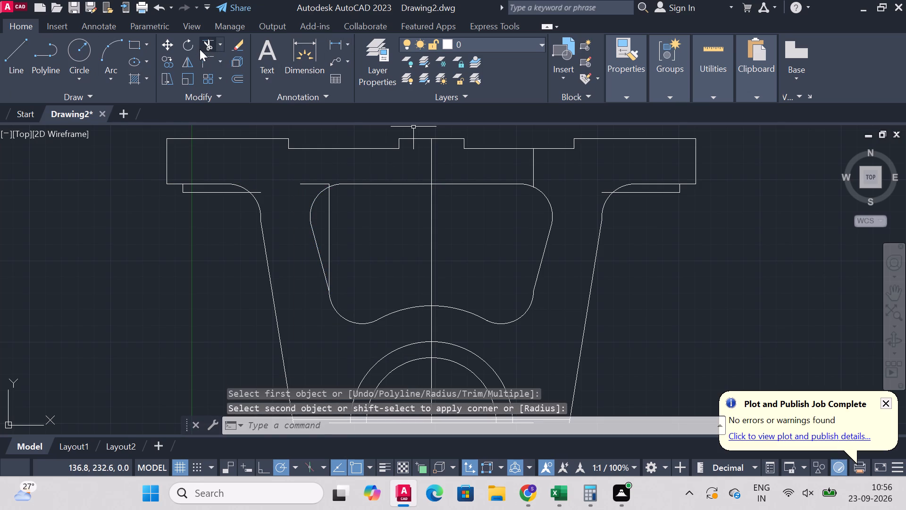
Trim the left inner vertical and the horizontal stub outside the pocket's upper left fillet.
left_click(205, 42)
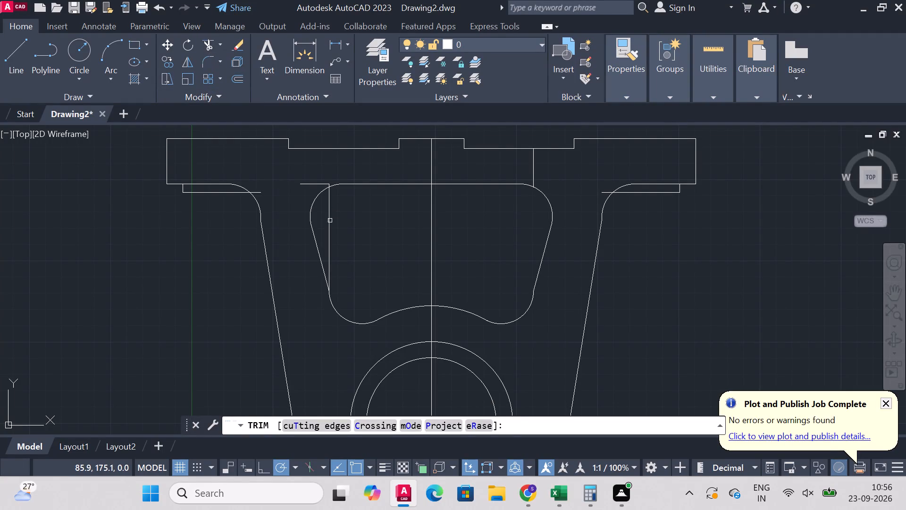
left_click(327, 221)
left_click(329, 204)
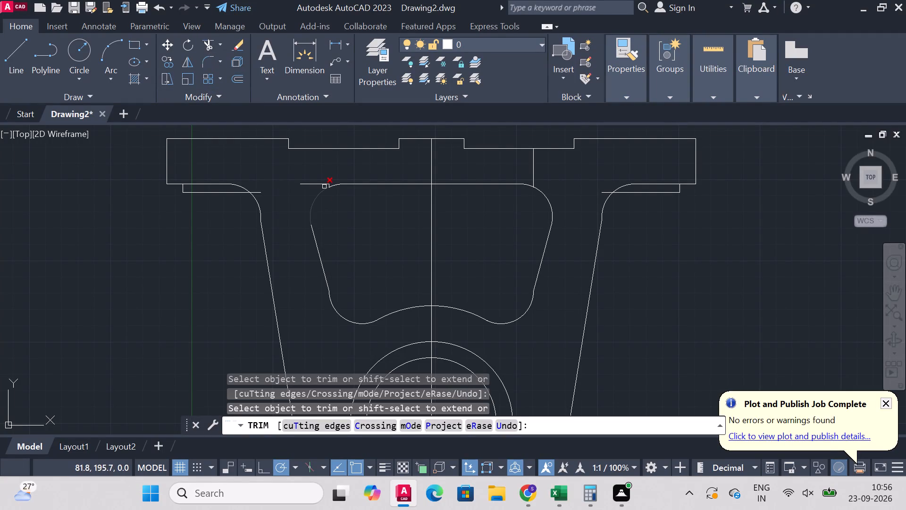
left_click(323, 184)
scroll(327, 181, "up", 3)
left_click(327, 199)
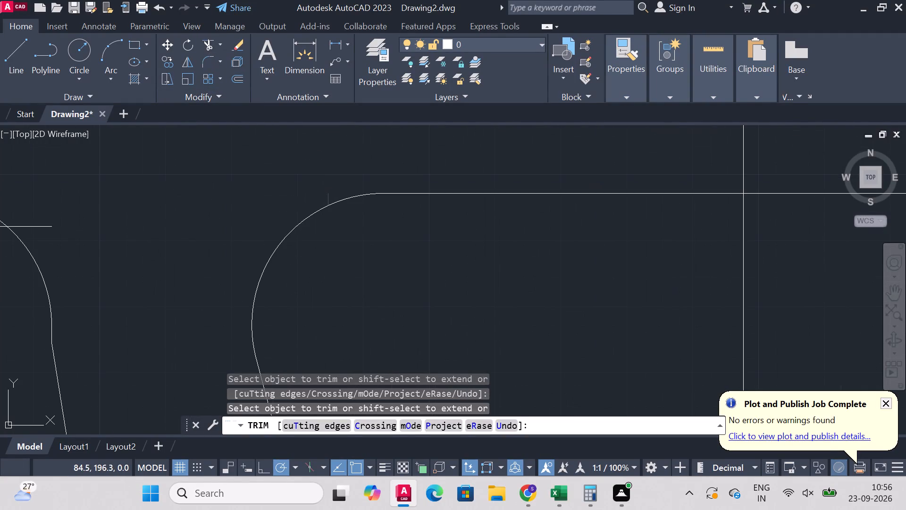
scroll(388, 165, "down", 4)
scroll(678, 200, "up", 3)
scroll(454, 197, "down", 5)
scroll(448, 197, "up", 3)
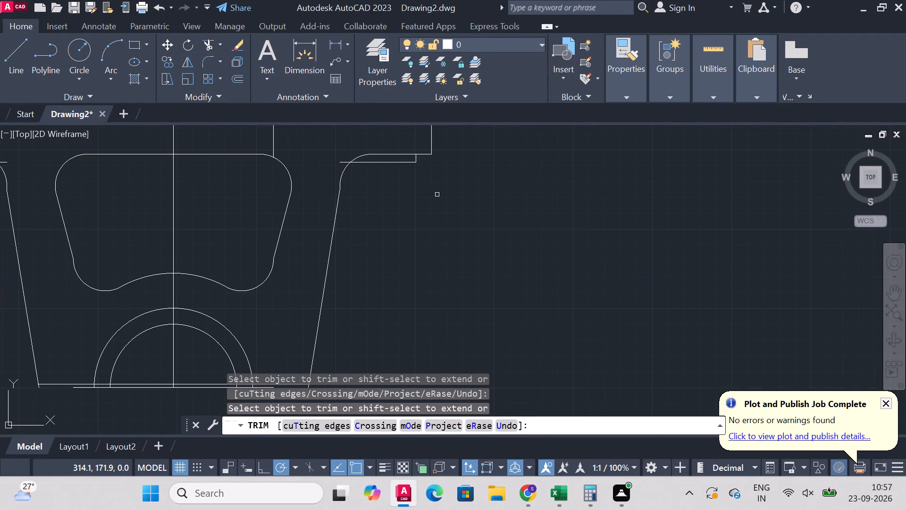
scroll(459, 214, "down", 4)
right_click(482, 241)
left_click(540, 246)
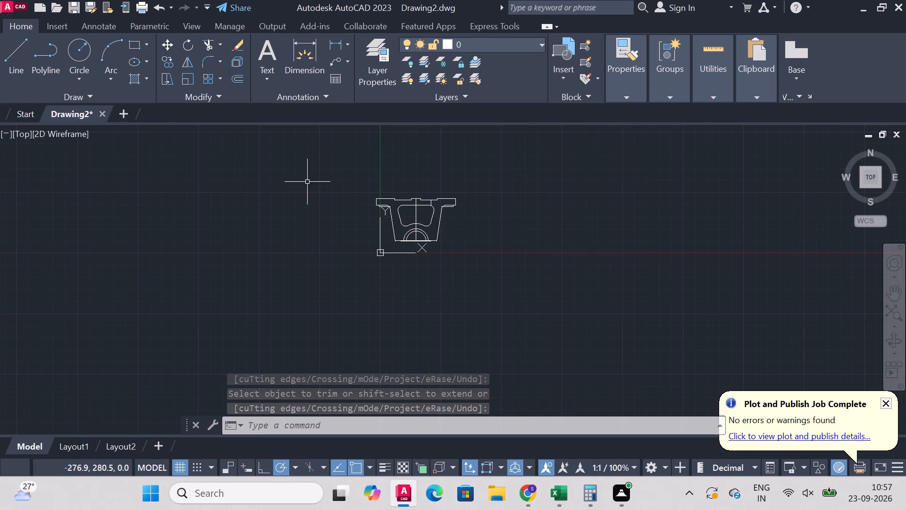
Fillet the pocket's lower left arc with the left slanted line, using a radius of 2 mm.
scroll(392, 203, "up", 5)
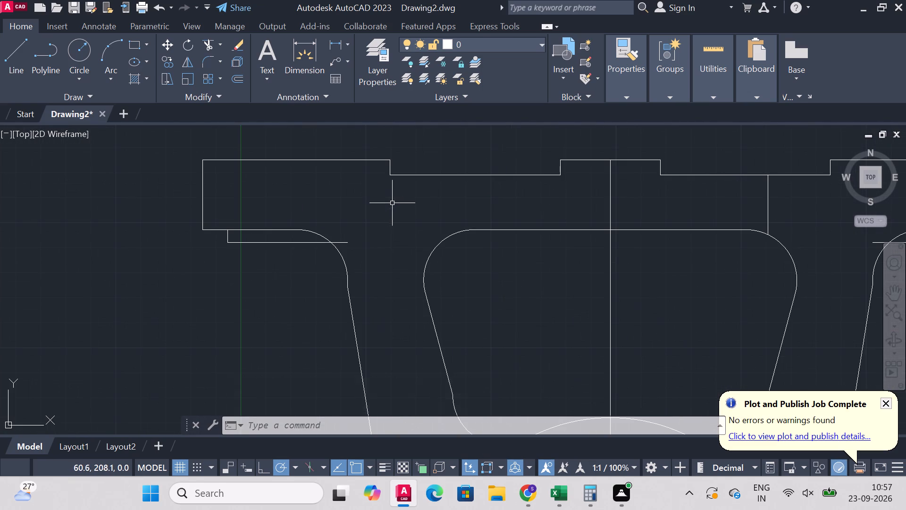
scroll(396, 213, "down", 4)
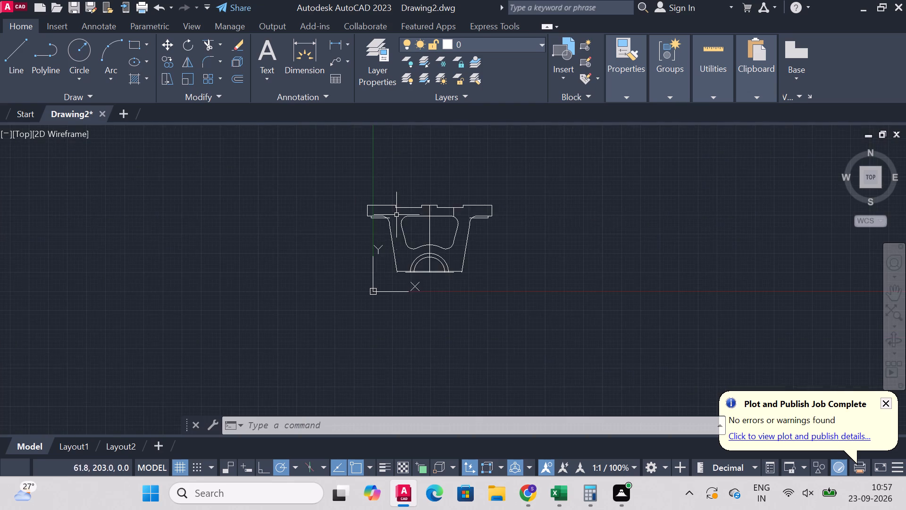
scroll(395, 247, "up", 5)
scroll(395, 248, "down", 3)
scroll(391, 214, "up", 2)
scroll(473, 225, "down", 1)
scroll(474, 221, "up", 2)
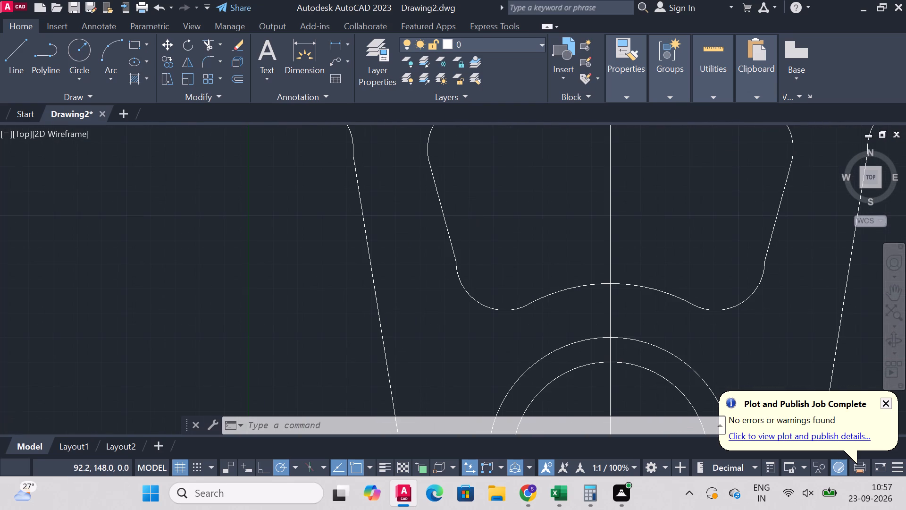
left_click(209, 64)
left_click(446, 302)
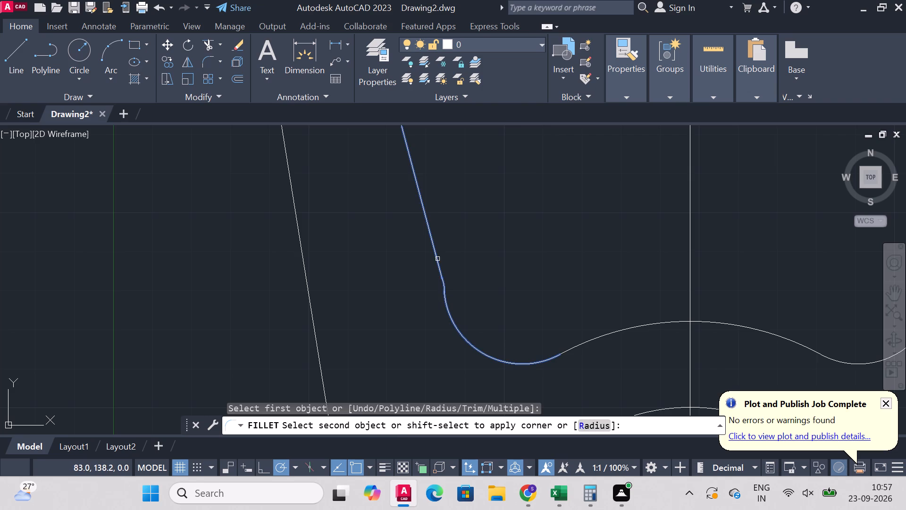
key("r")
key("Return")
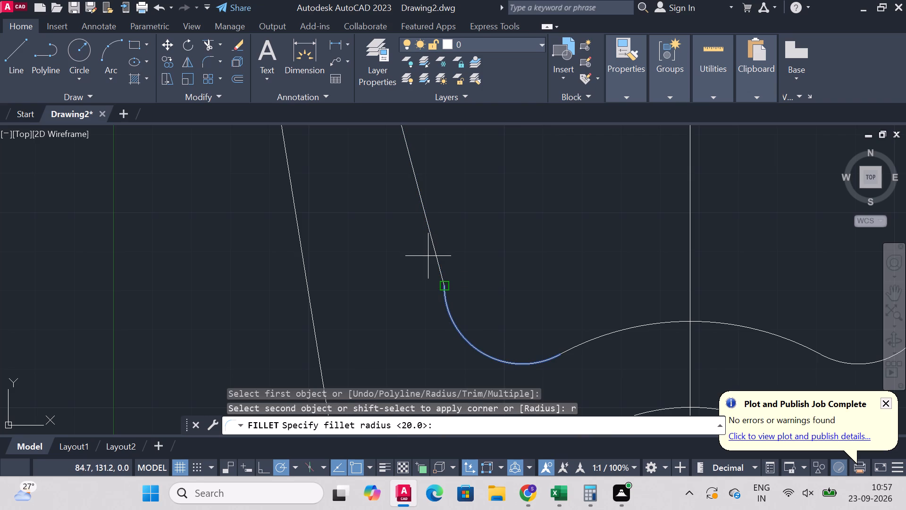
key("2")
key("Return")
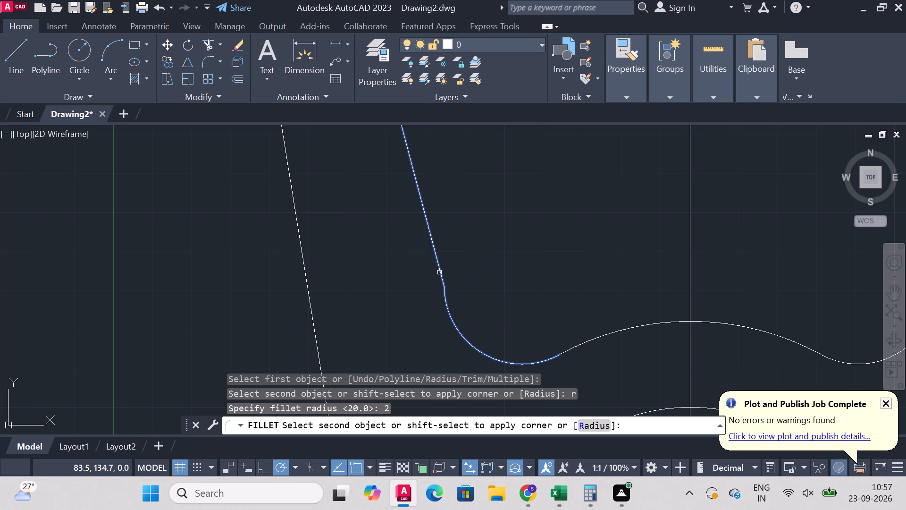
left_click(439, 272)
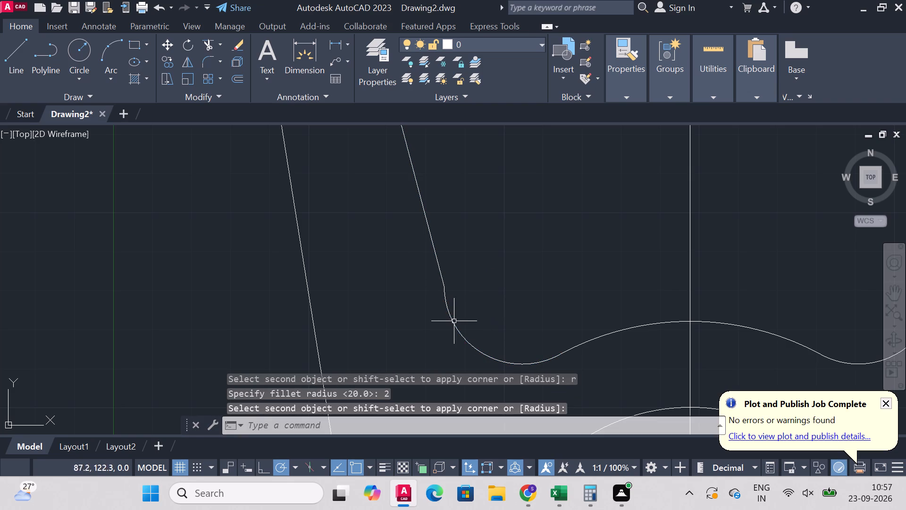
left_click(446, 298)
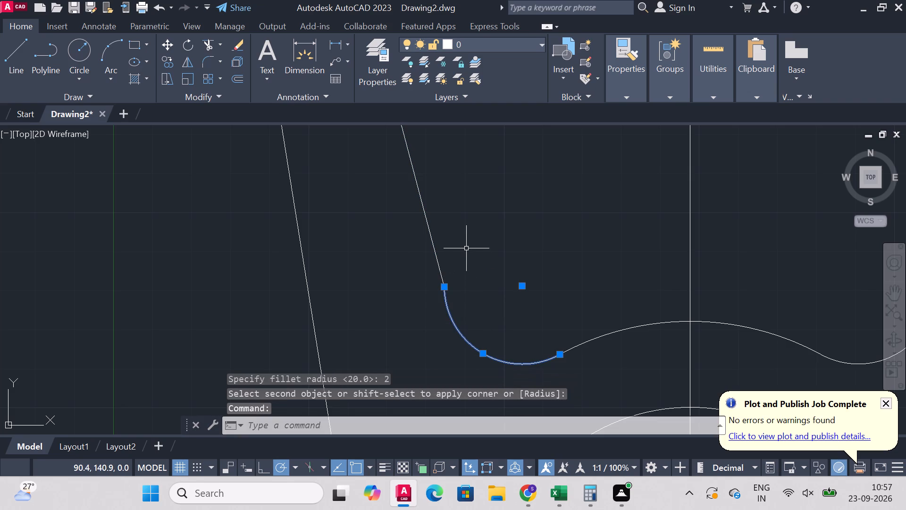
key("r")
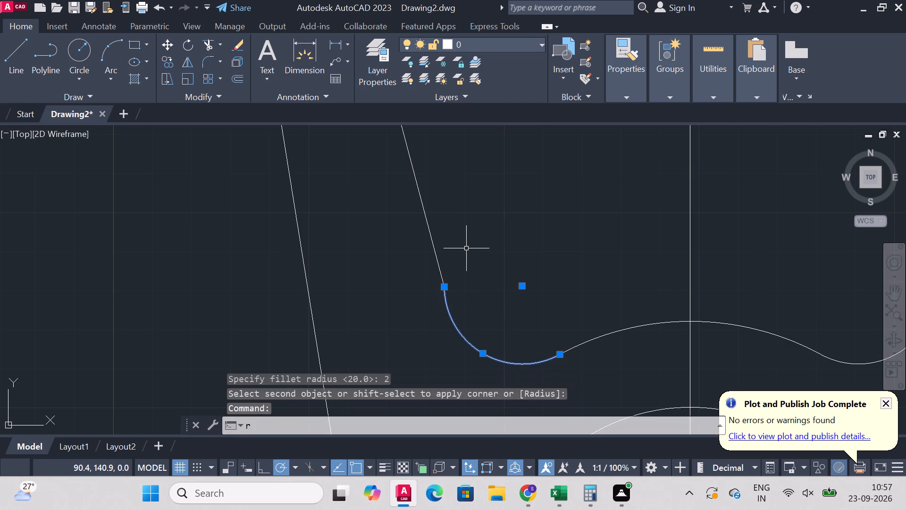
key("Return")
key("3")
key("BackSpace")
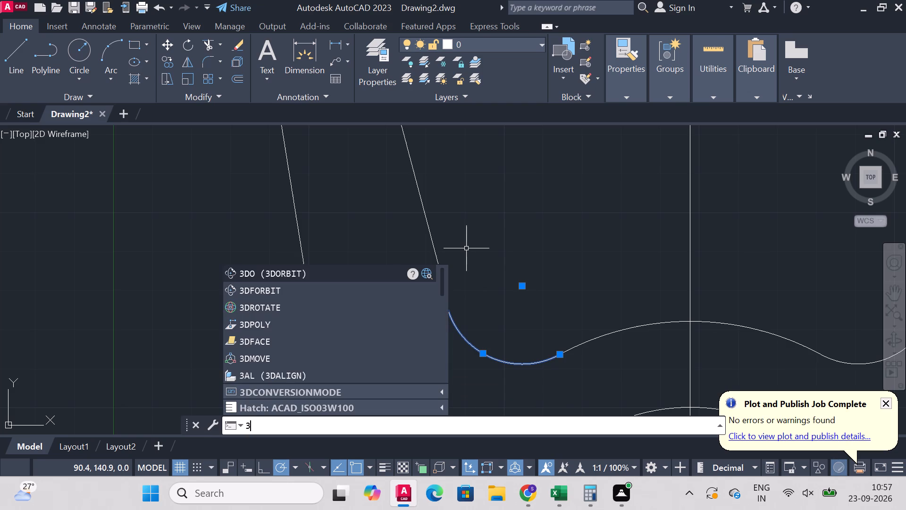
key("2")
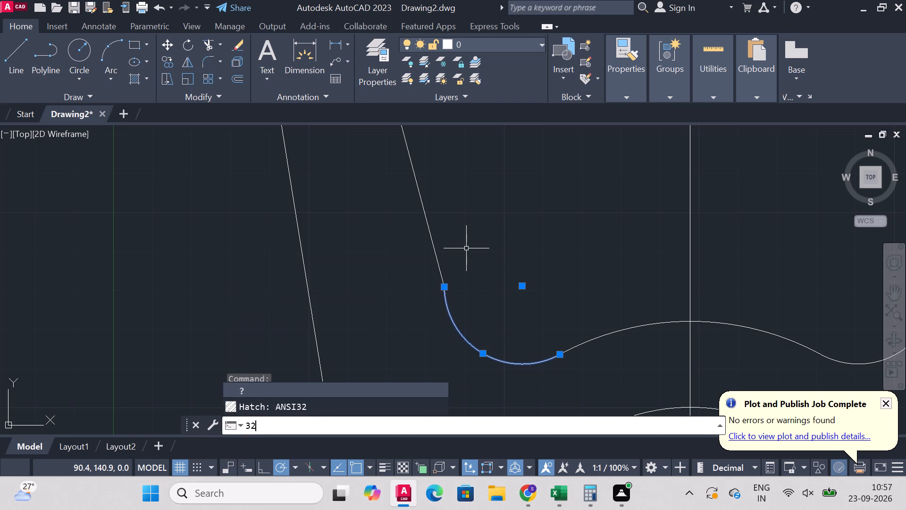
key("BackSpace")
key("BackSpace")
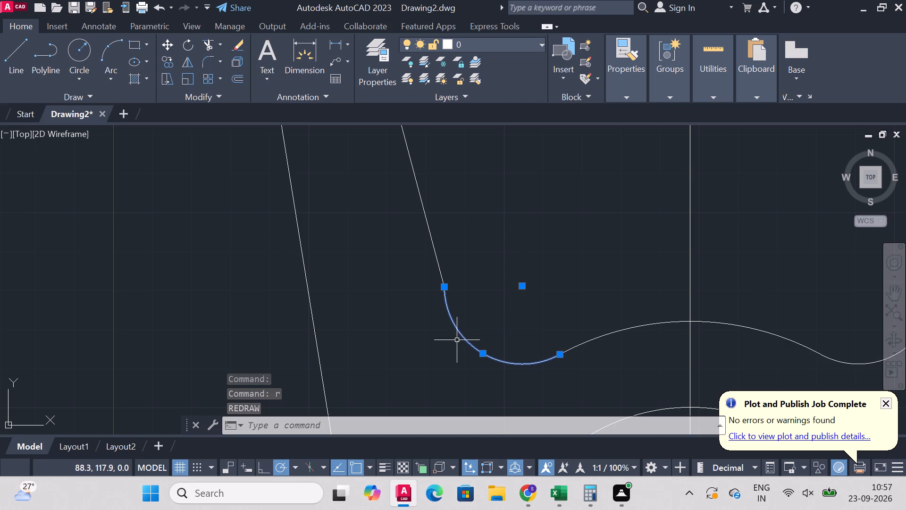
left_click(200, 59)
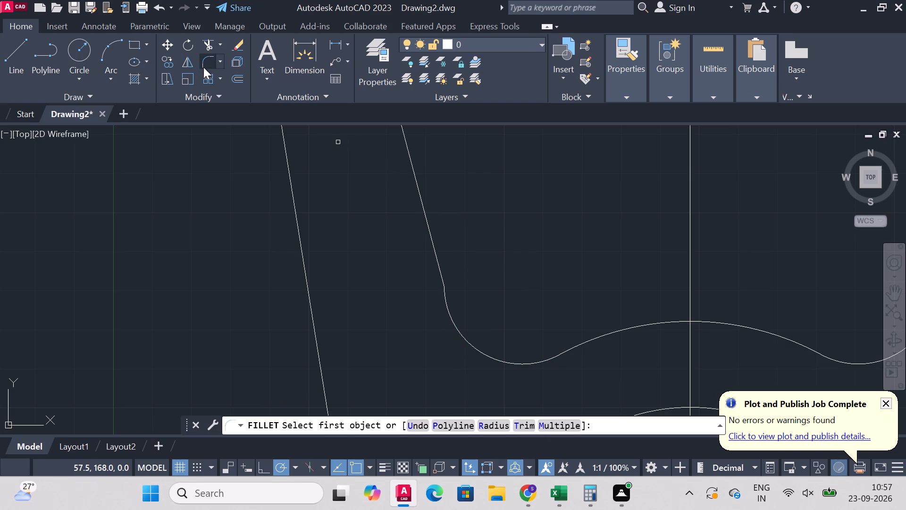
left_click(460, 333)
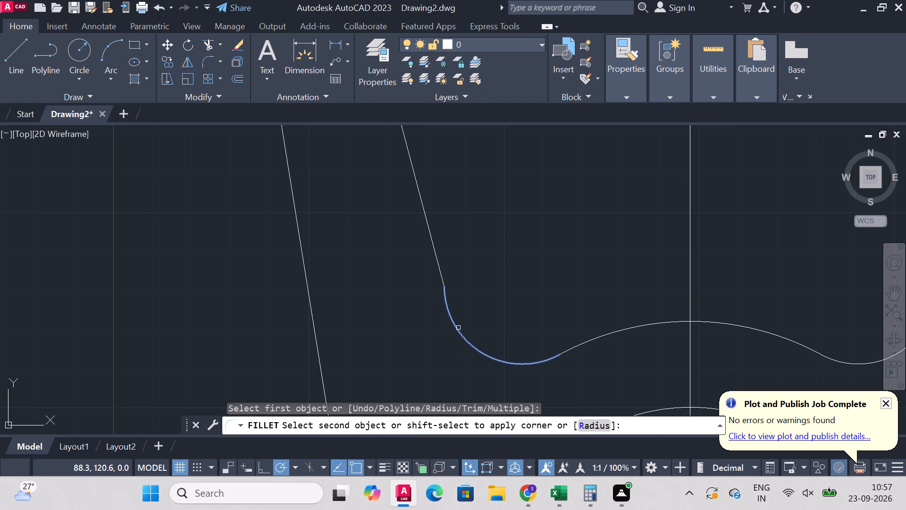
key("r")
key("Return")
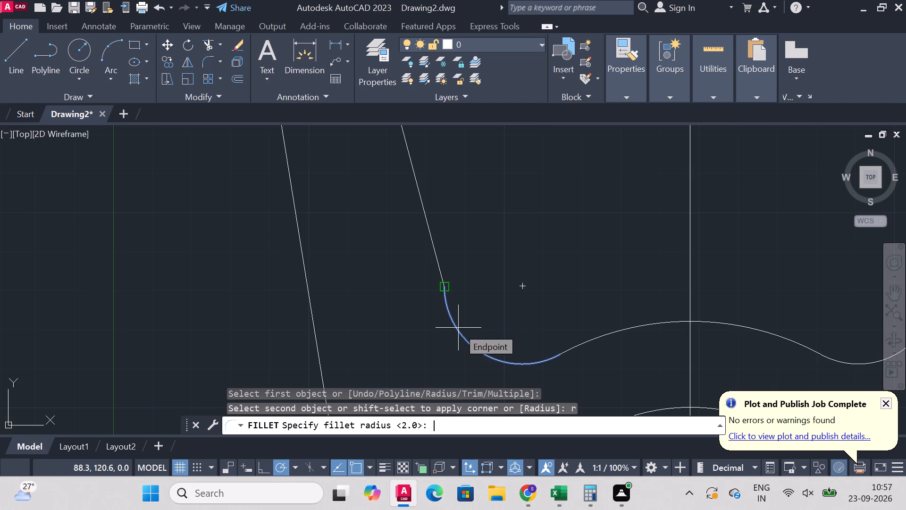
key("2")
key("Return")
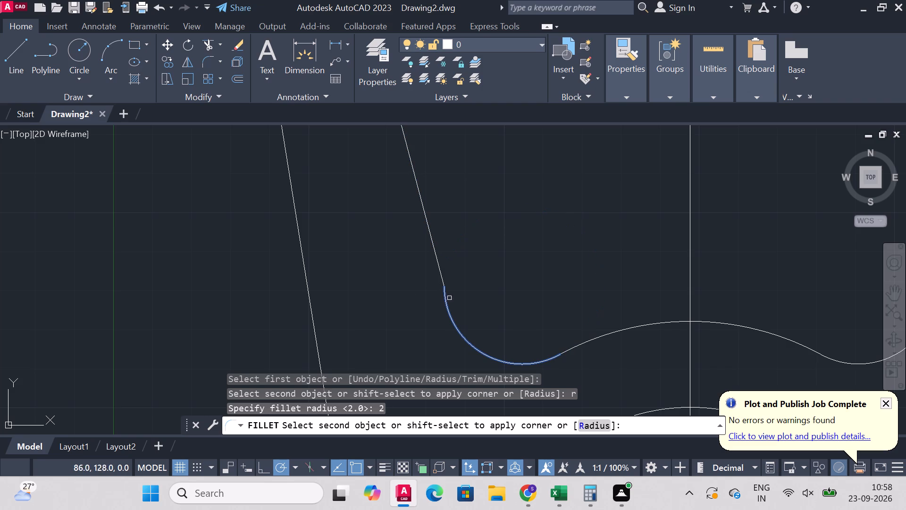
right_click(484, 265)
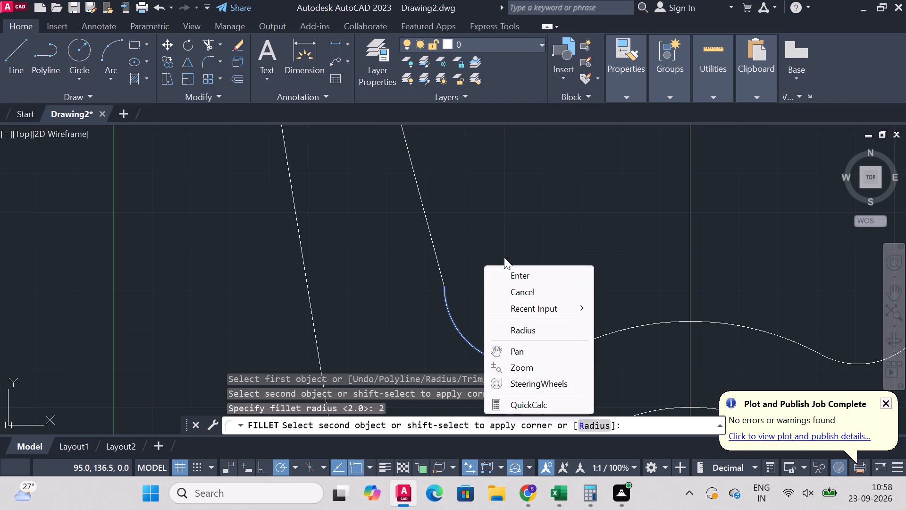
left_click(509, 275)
Draw a 2 mm vertical line from the left end of the lowest base line up to the base line above it.
scroll(638, 288, "down", 3)
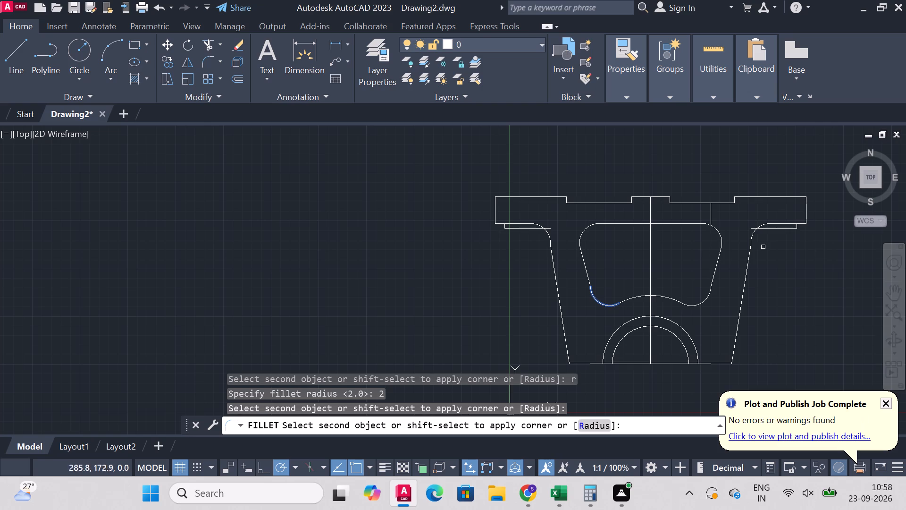
scroll(682, 294, "down", 2)
scroll(779, 317, "up", 2)
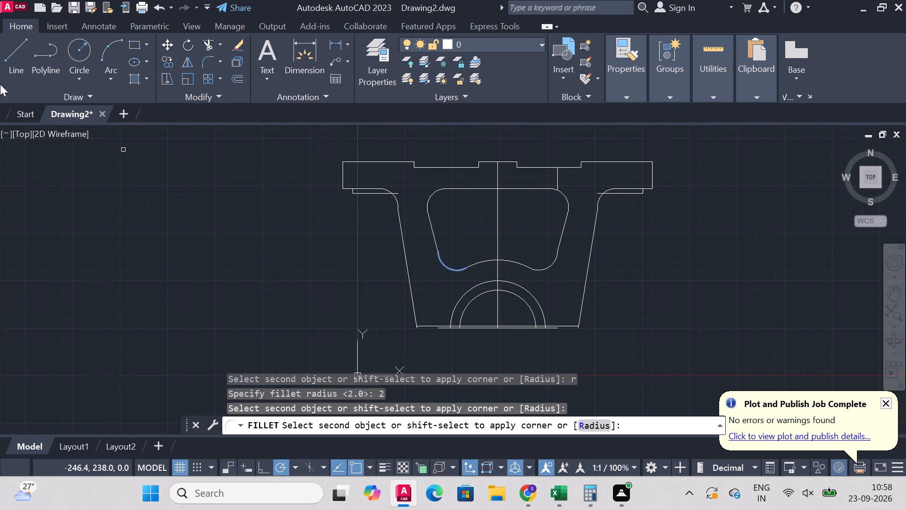
left_click(14, 49)
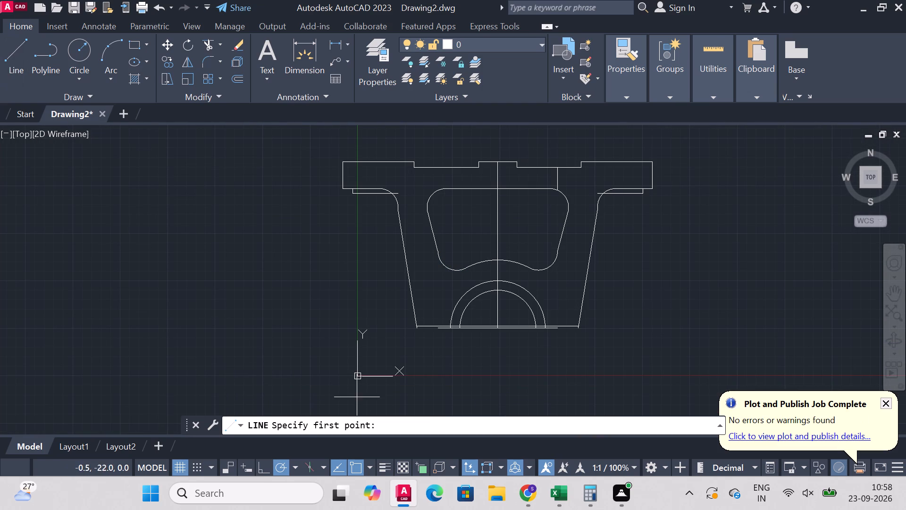
scroll(427, 348, "up", 1)
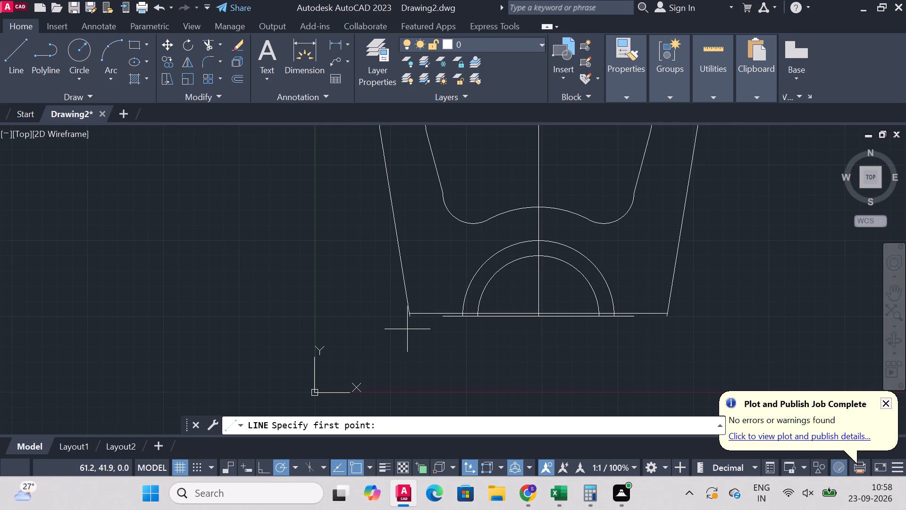
scroll(410, 304, "up", 1)
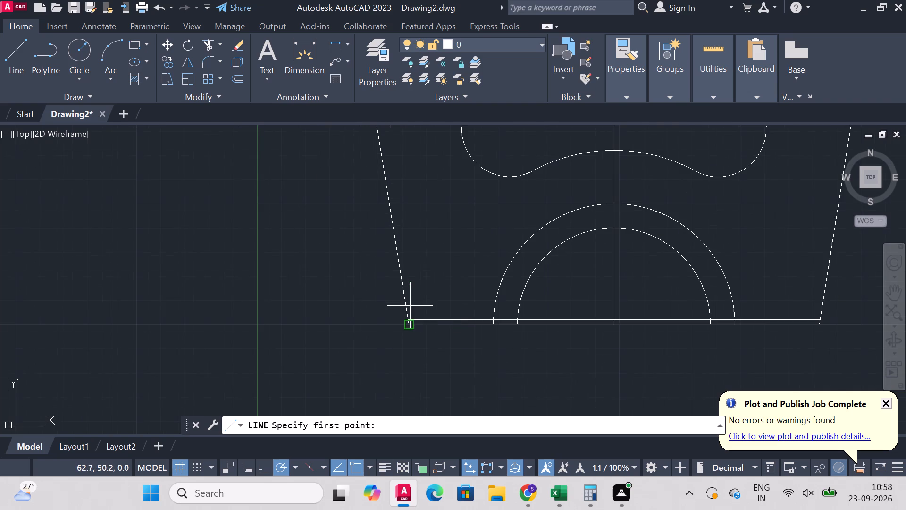
left_click(463, 327)
scroll(462, 309, "up", 1)
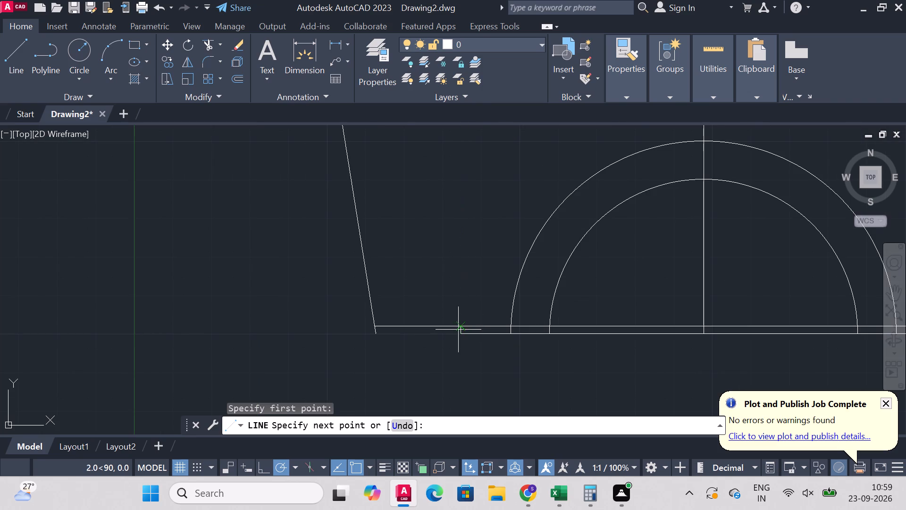
scroll(458, 326, "up", 4)
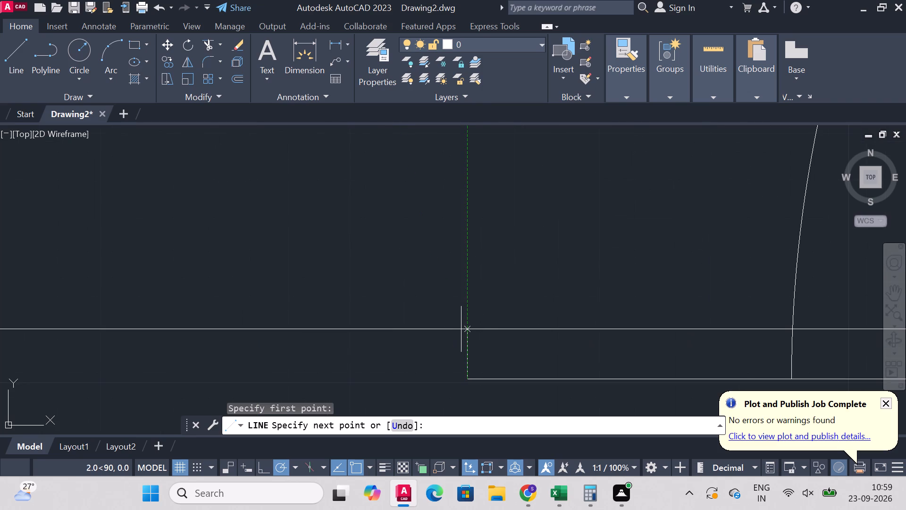
left_click(463, 328)
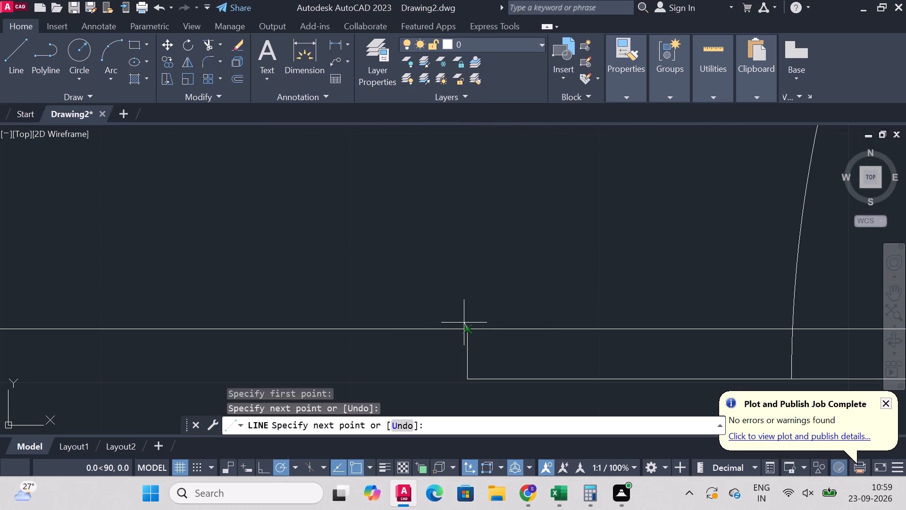
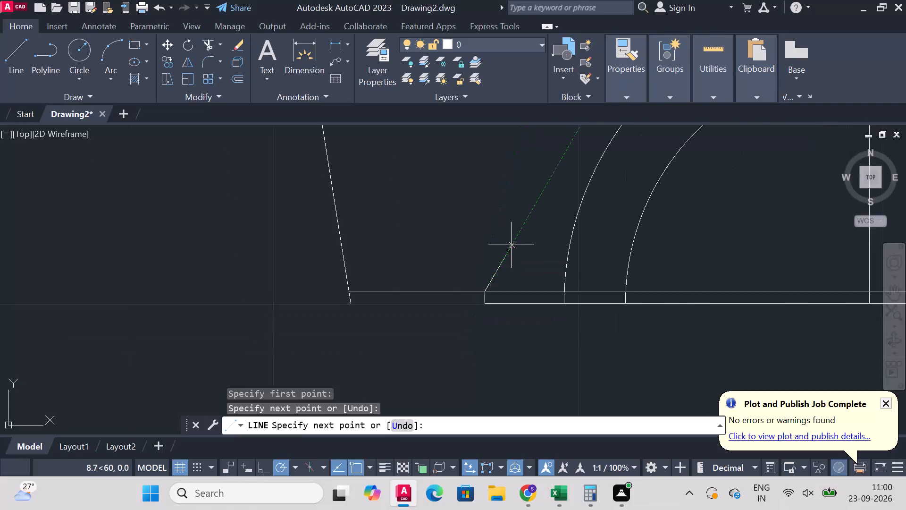
Draw a 20 mm vertical line upward from the upper base line, above the left end of the lowest base line.
scroll(511, 245, "down", 3)
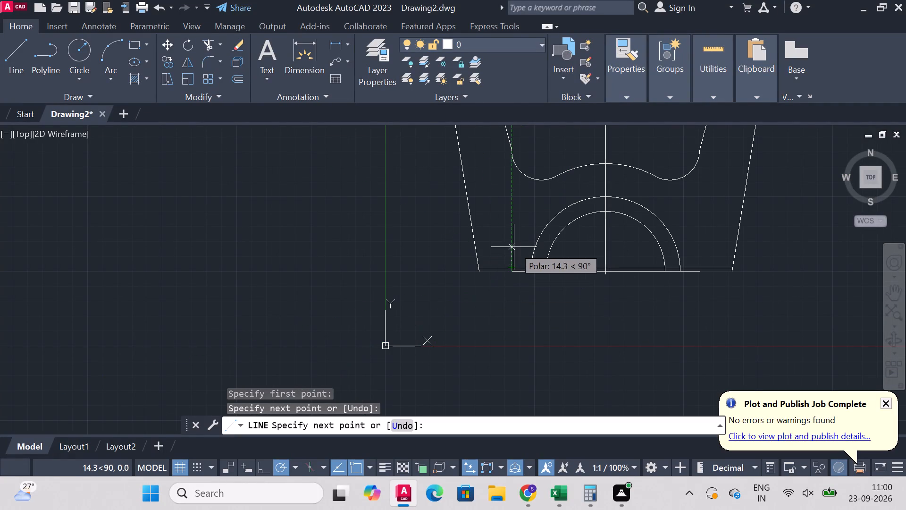
scroll(514, 247, "up", 2)
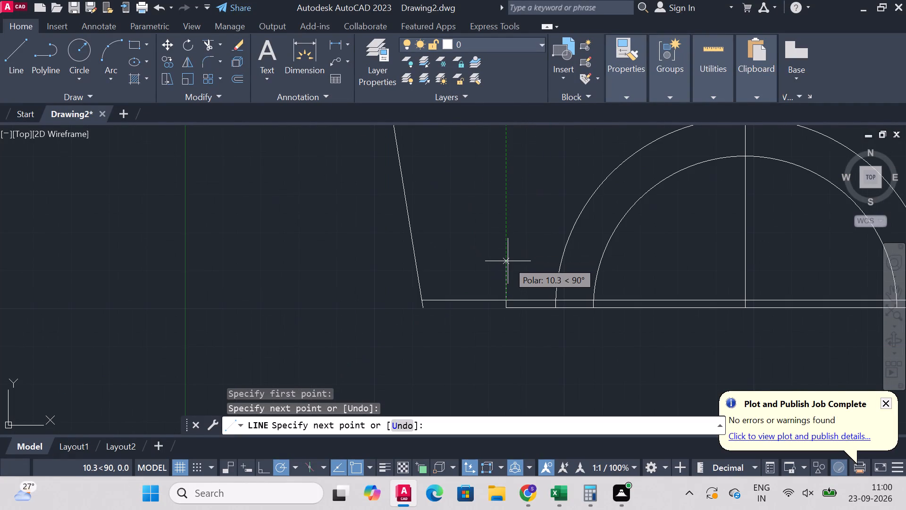
key("2")
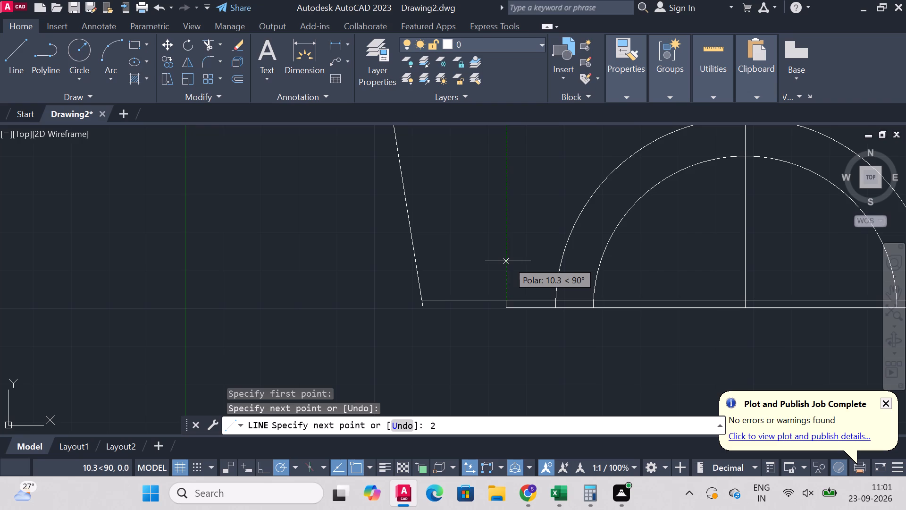
key("0")
key("Return")
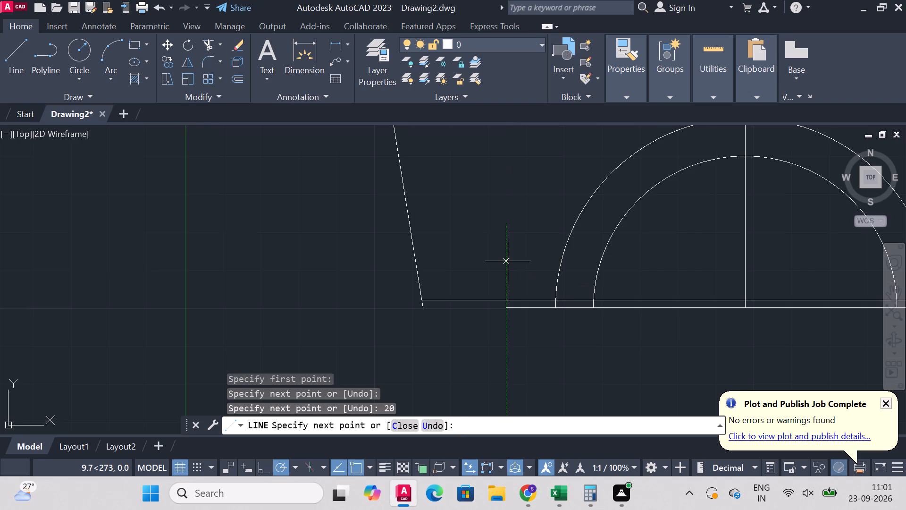
right_click(508, 261)
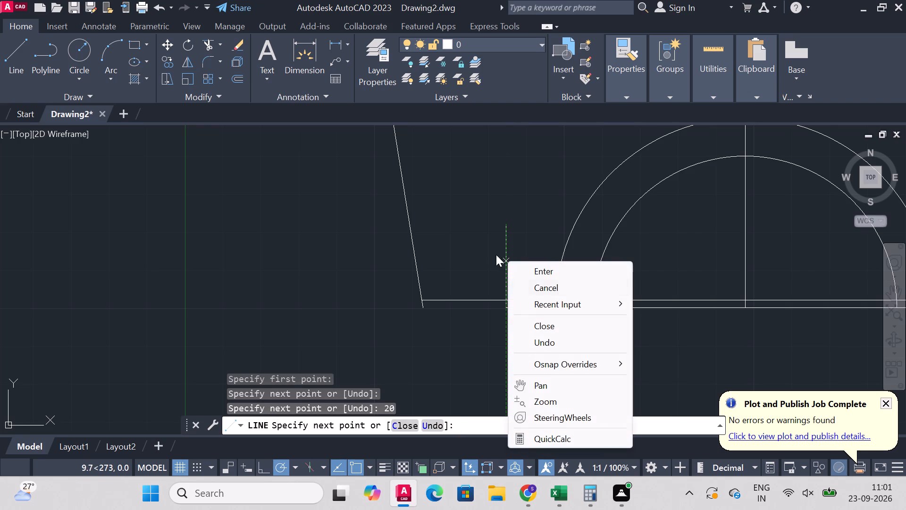
left_click(539, 276)
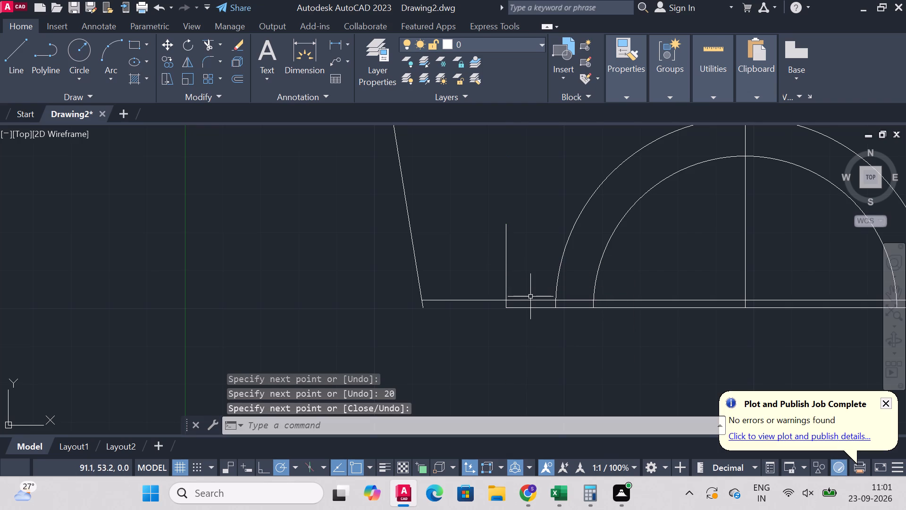
Draw a 10 mm horizontal line rightward from the top of the 20 mm vertical, continuing straight down to the upper base line.
left_click(16, 53)
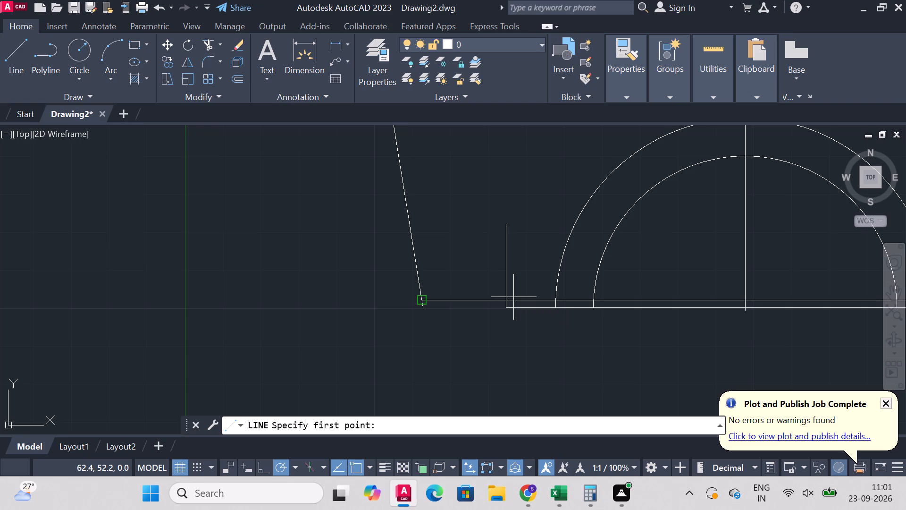
scroll(512, 216, "up", 2)
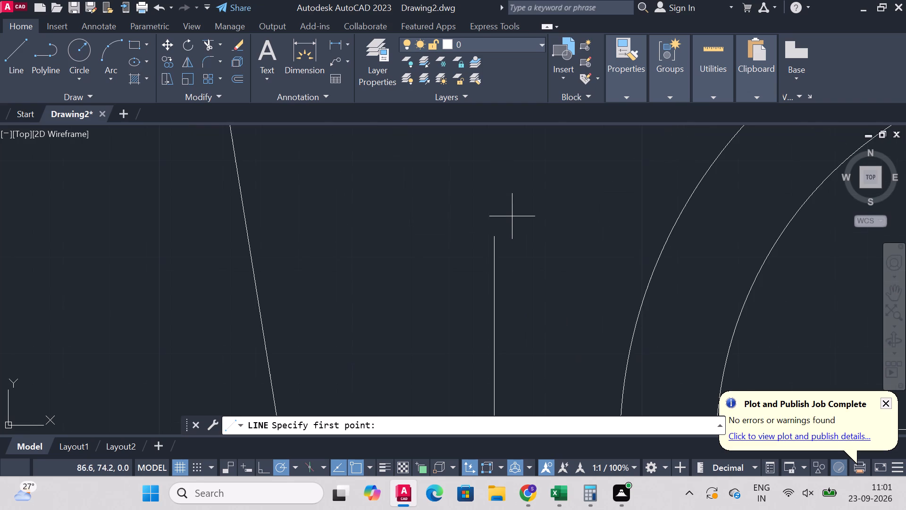
left_click(14, 60)
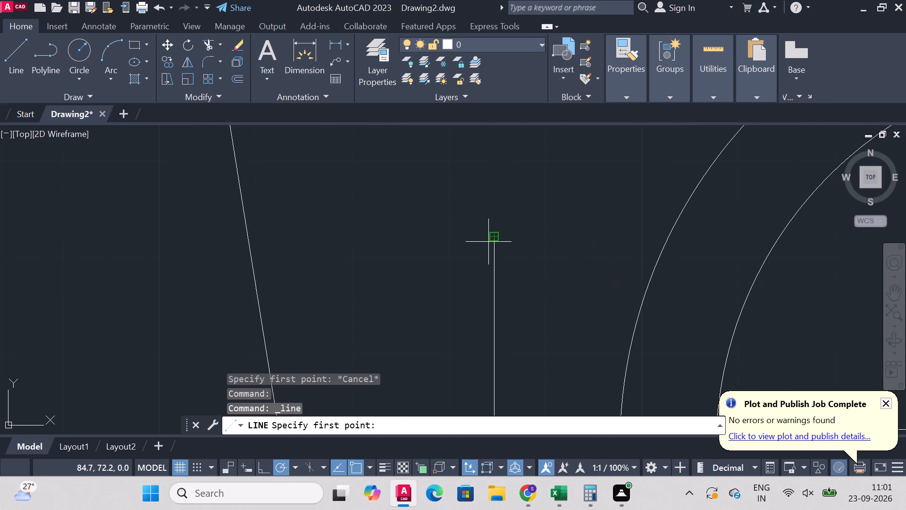
left_click(493, 238)
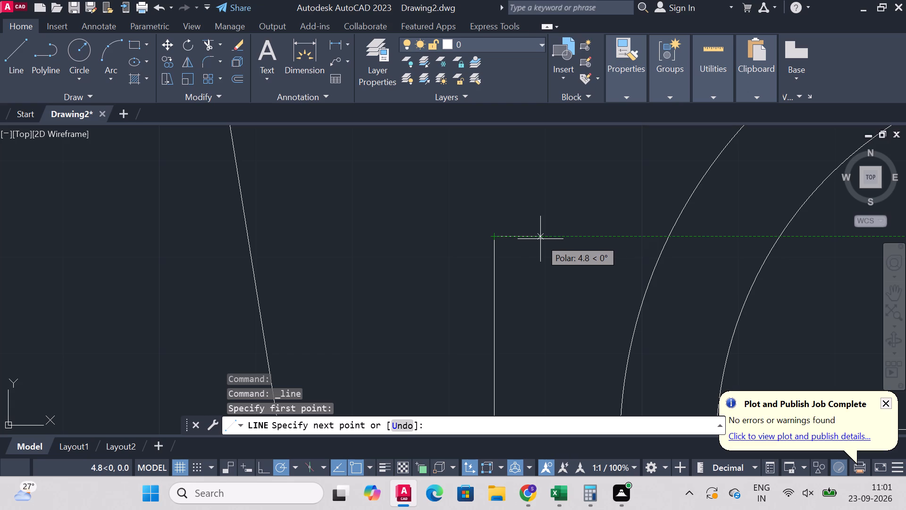
key("1")
type("20")
key("Return")
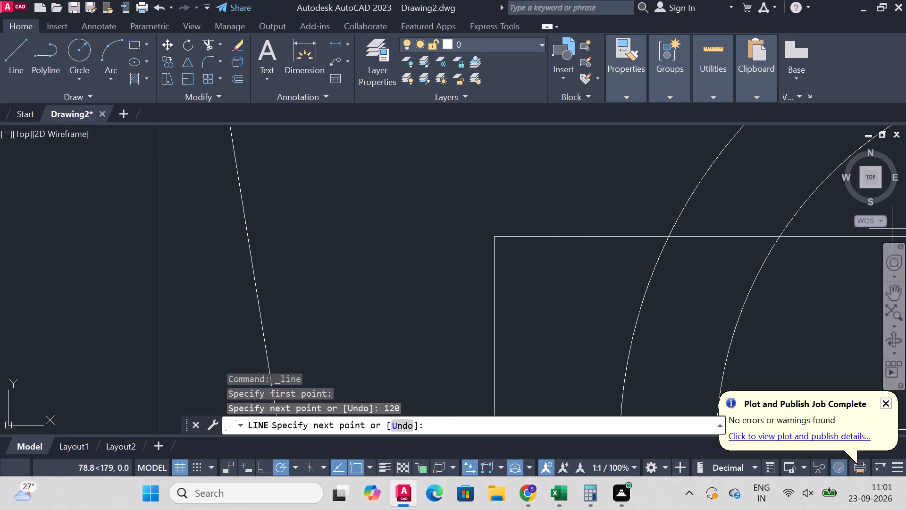
key("ctrl+z")
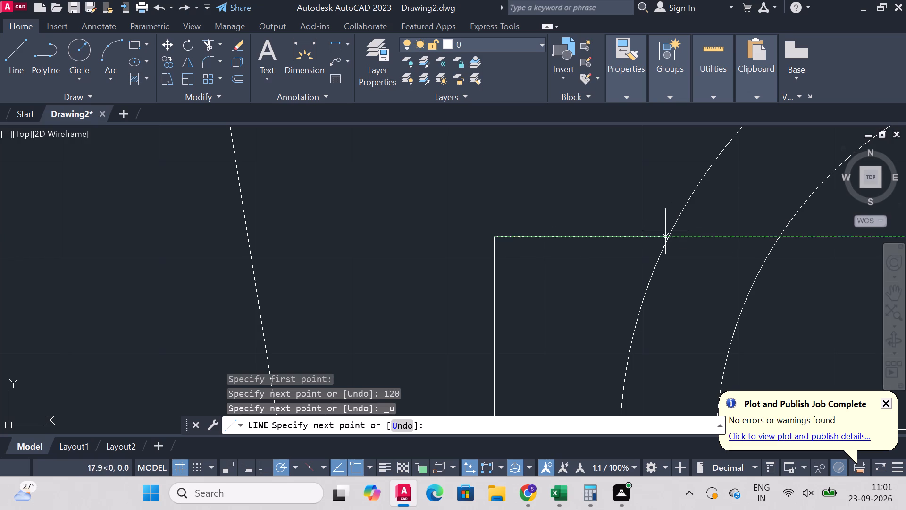
type("10")
key("Return")
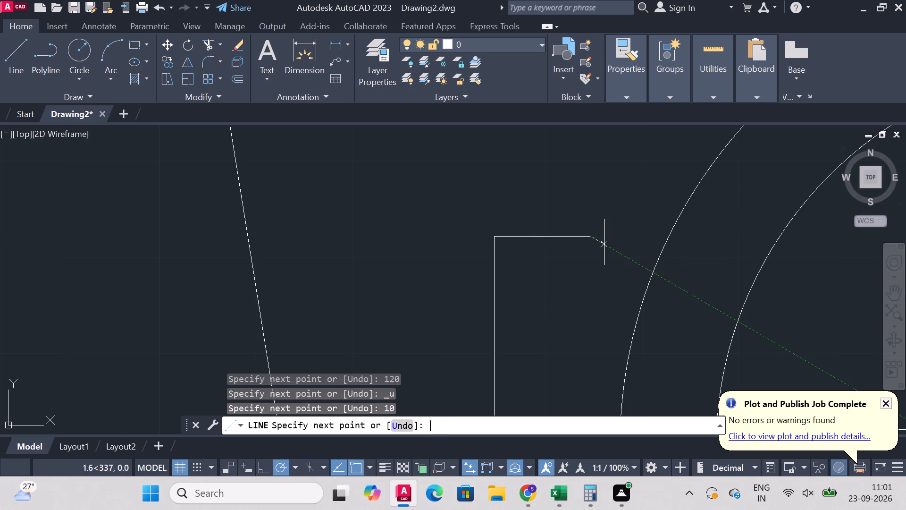
scroll(614, 273, "down", 1)
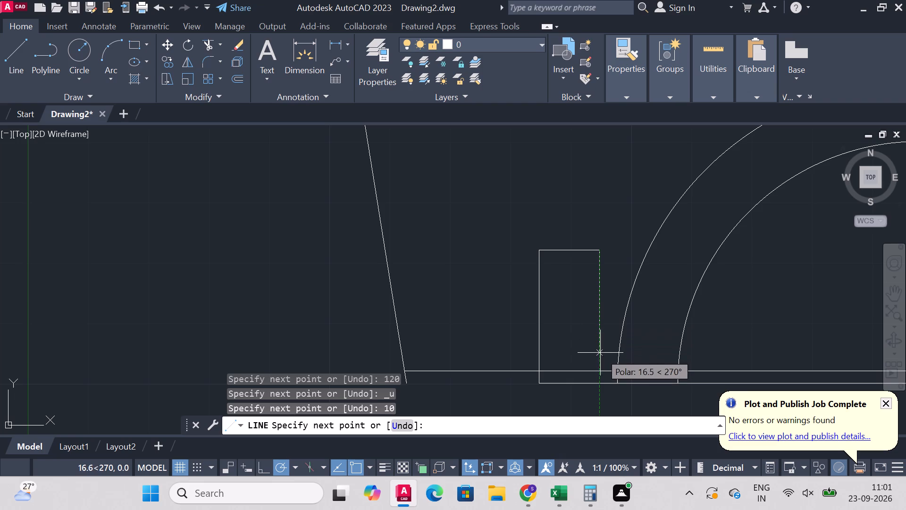
left_click(599, 369)
right_click(599, 368)
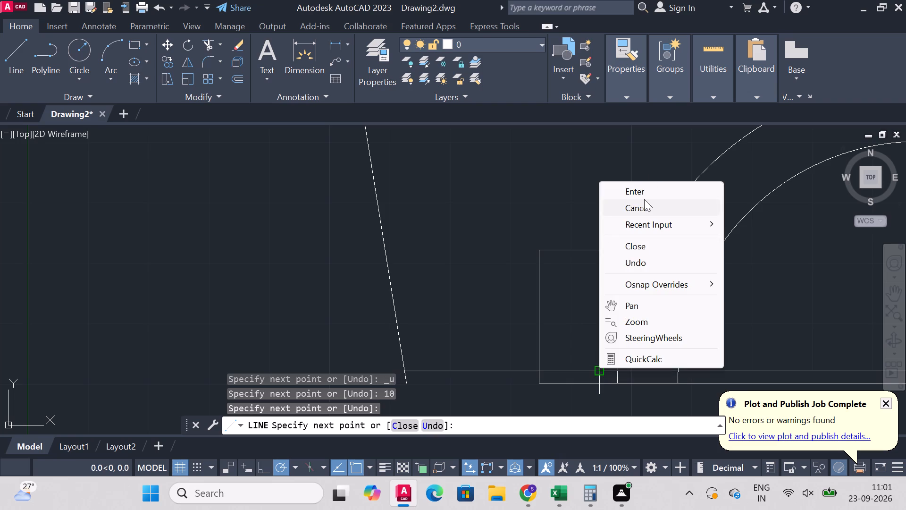
left_click(644, 189)
Draw a 10 mm horizontal line leftward from the top of the 20 mm vertical, continuing straight down to the upper base line.
right_click(527, 308)
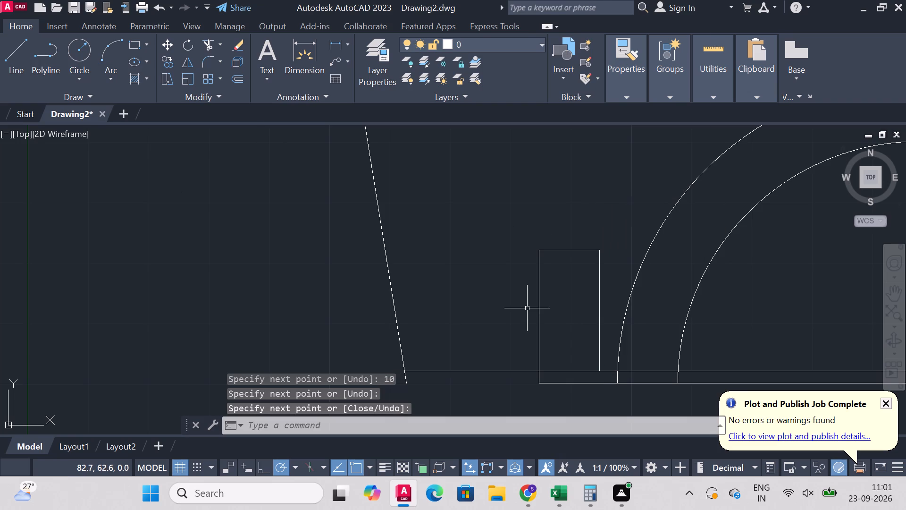
left_click(607, 33)
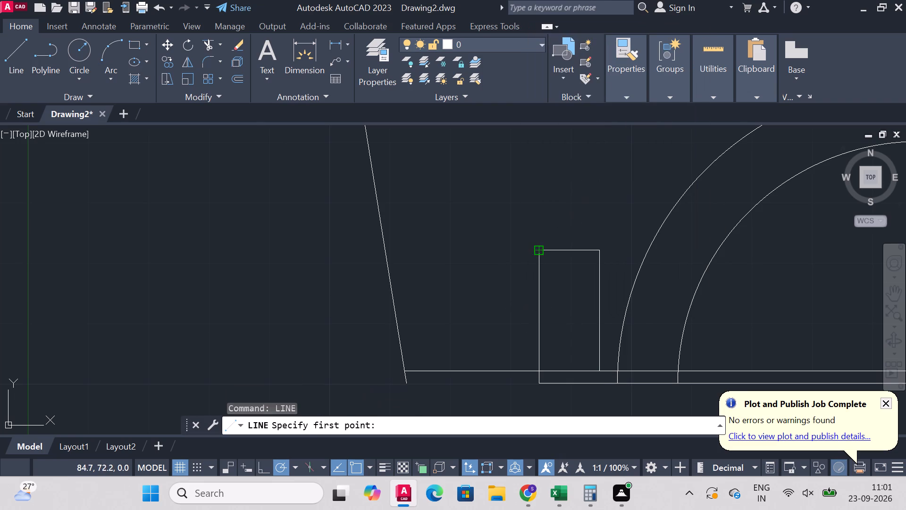
left_click(537, 248)
type("10")
key("Return")
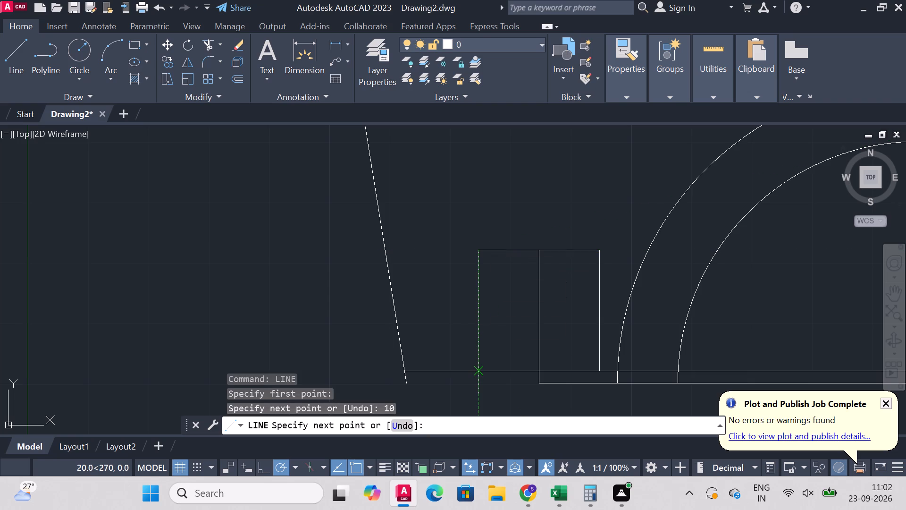
left_click(476, 374)
right_click(487, 338)
left_click(532, 164)
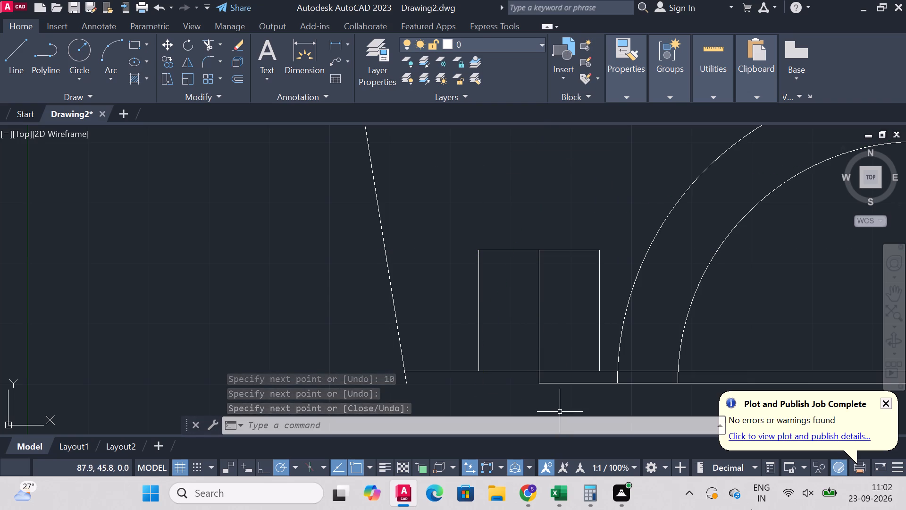
Draw a 26 mm vertical line up the small rectangle's centre from the upper base line, continuing 10 mm horizontally leftward.
left_click(7, 59)
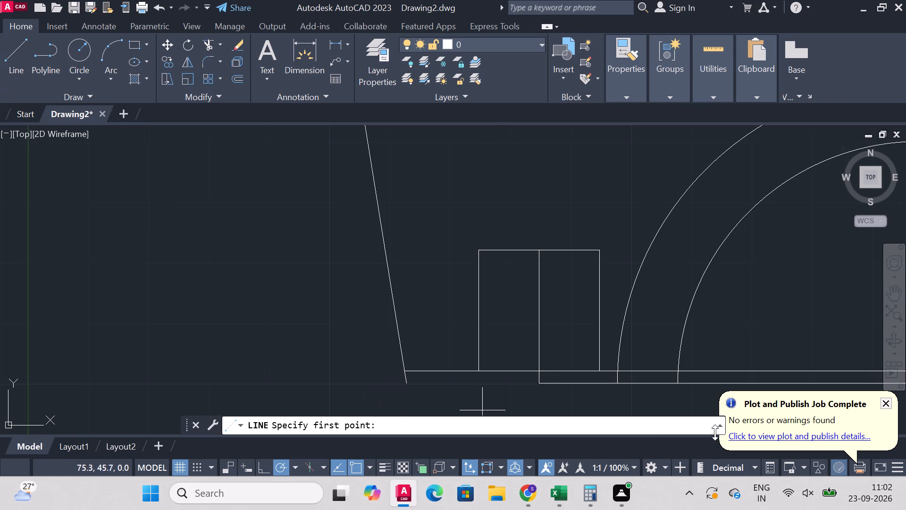
left_click(539, 369)
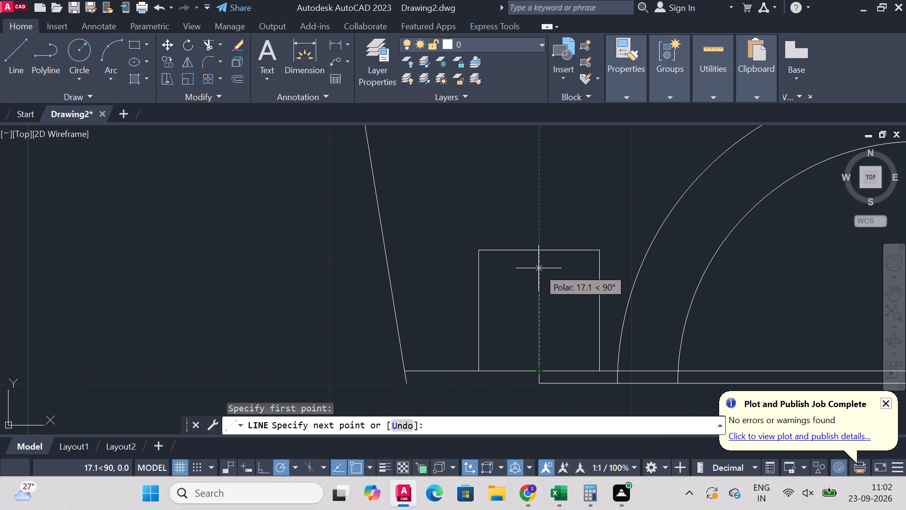
type("26")
key("Return")
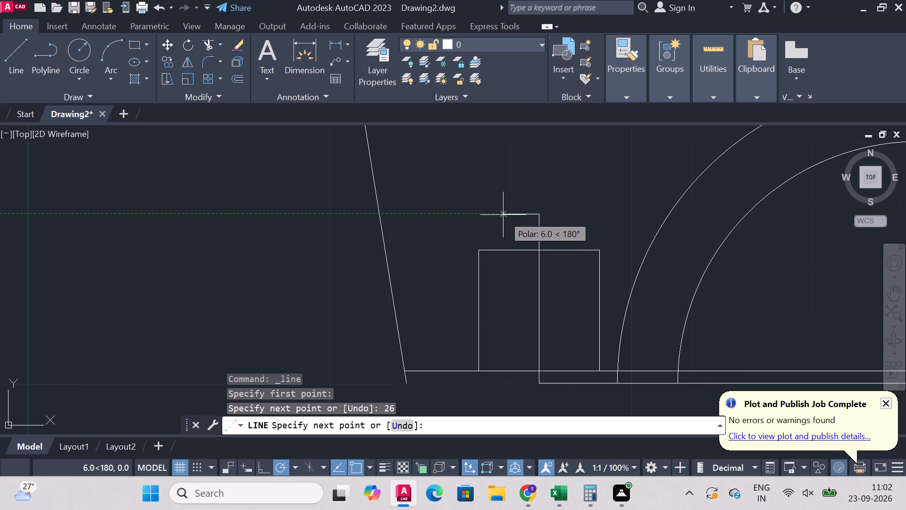
key("2")
key("BackSpace")
type("10")
key("Return")
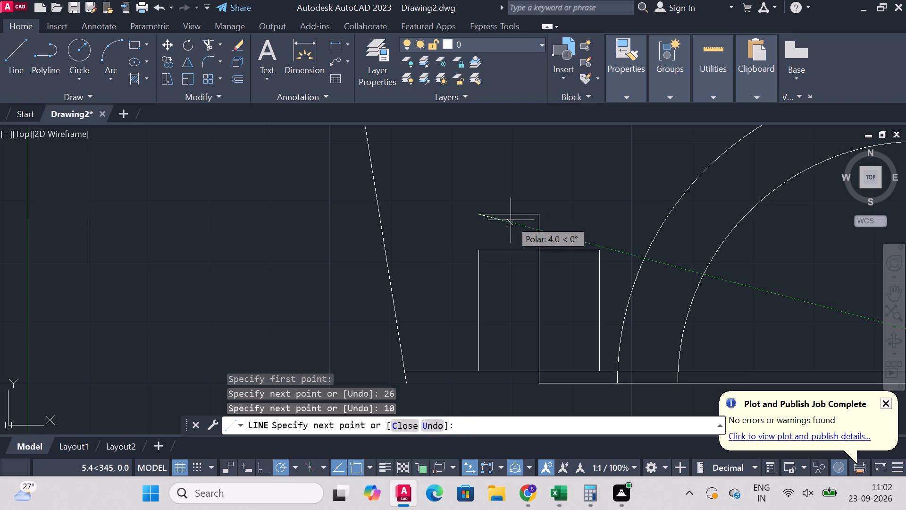
right_click(512, 223)
left_click(573, 229)
Draw a 10 mm horizontal line rightward from the top of the 26 mm vertical, continuing down onto the rectangle's right side.
right_click(553, 215)
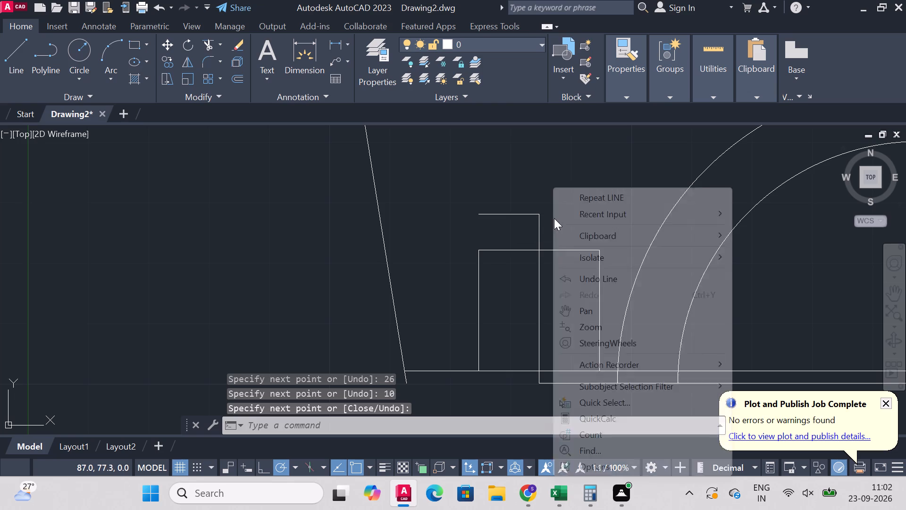
left_click(596, 200)
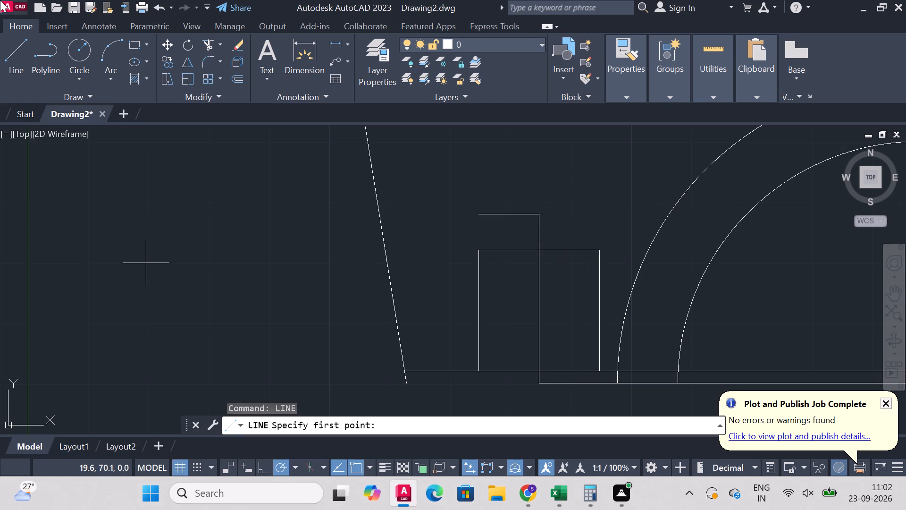
left_click(535, 217)
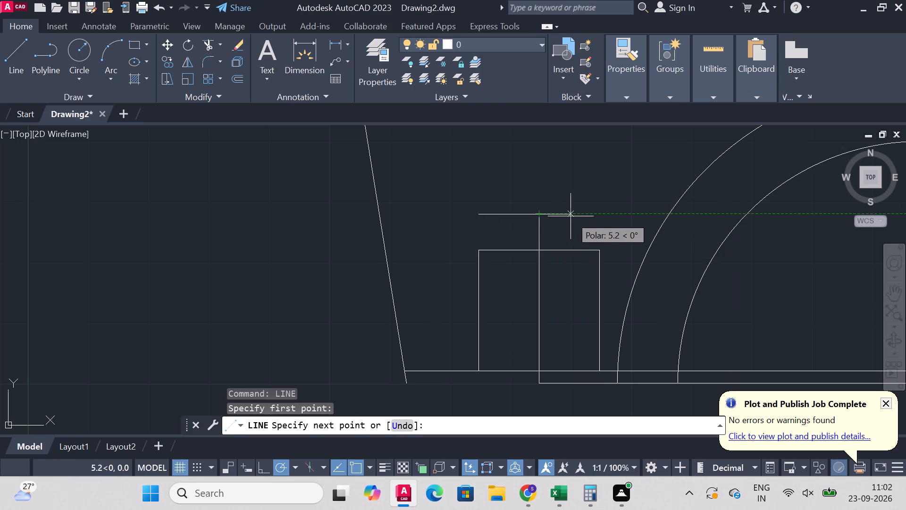
type("10")
key("Return")
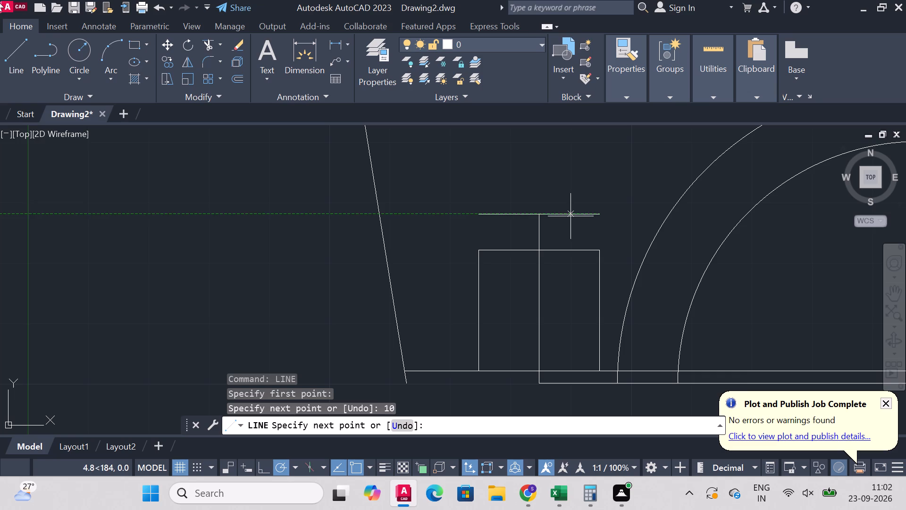
left_click(599, 262)
right_click(599, 262)
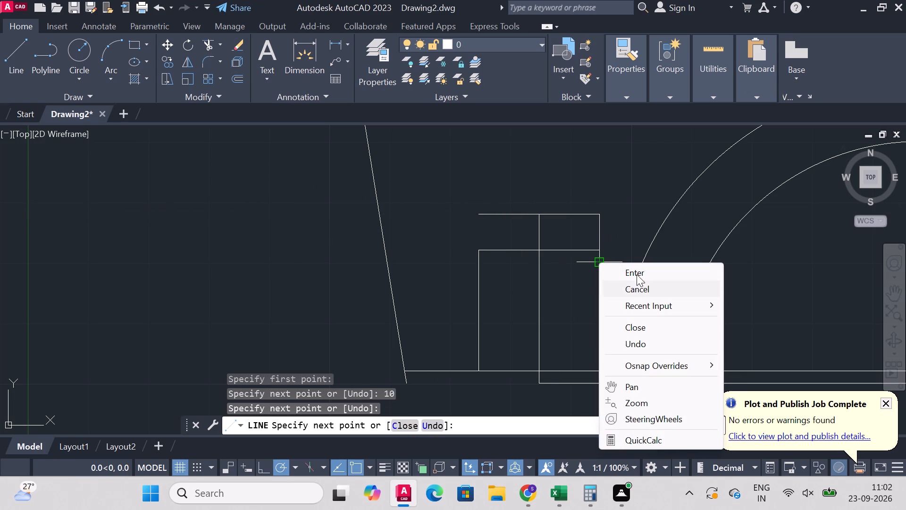
left_click(637, 274)
Draw a vertical line from the left end of the upper horizontal down to the small rectangle's top left corner.
right_click(512, 181)
left_click(545, 187)
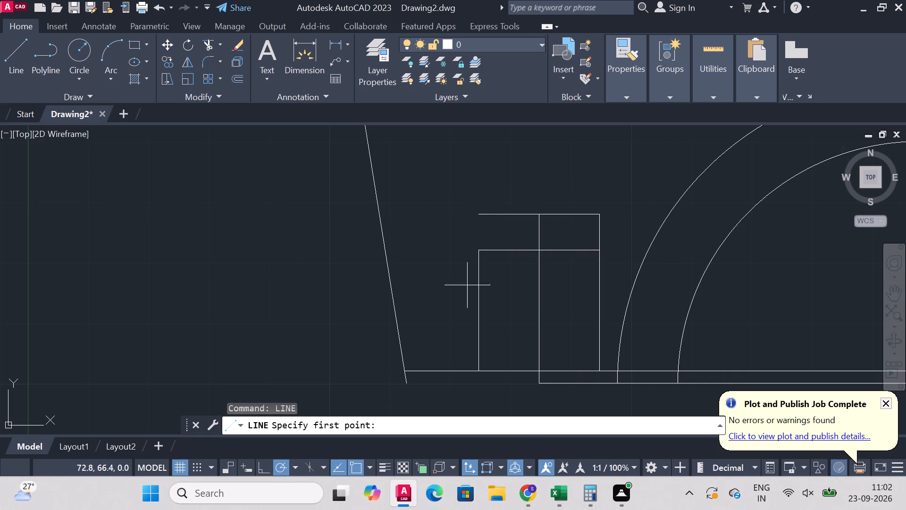
left_click(481, 220)
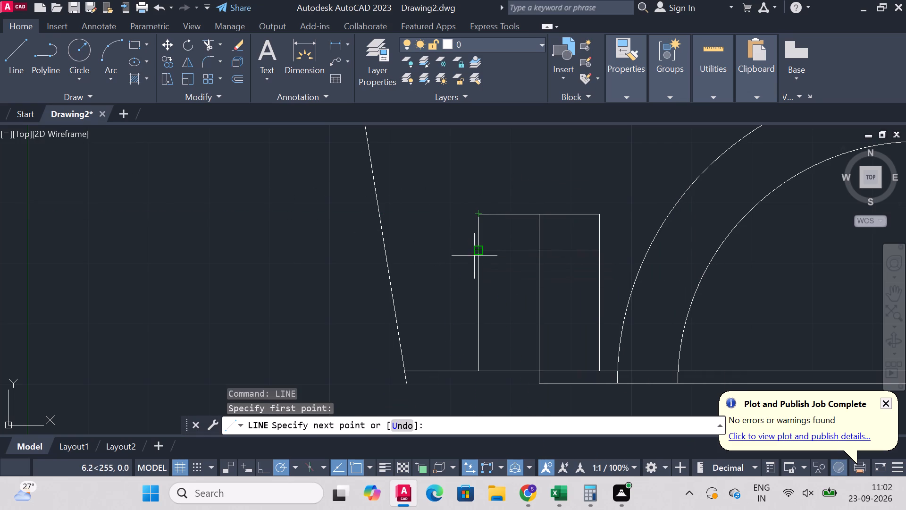
left_click(483, 246)
right_click(481, 245)
left_click(525, 250)
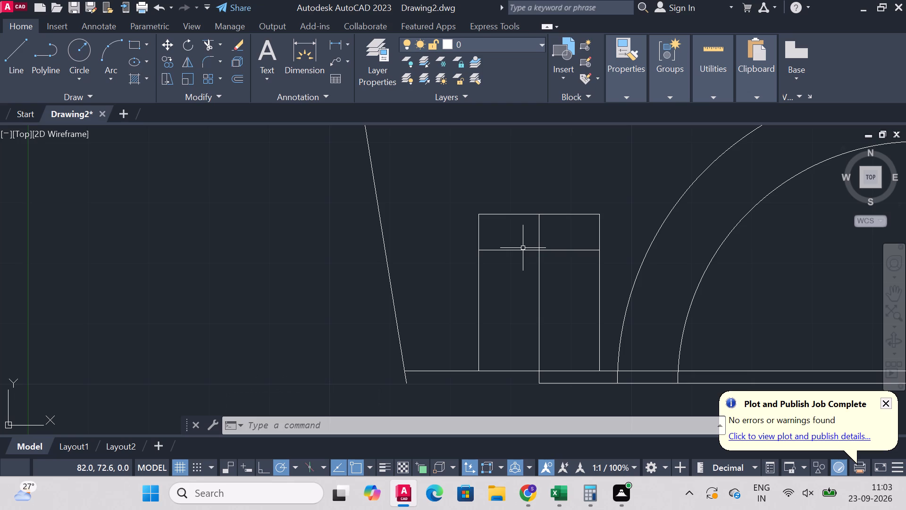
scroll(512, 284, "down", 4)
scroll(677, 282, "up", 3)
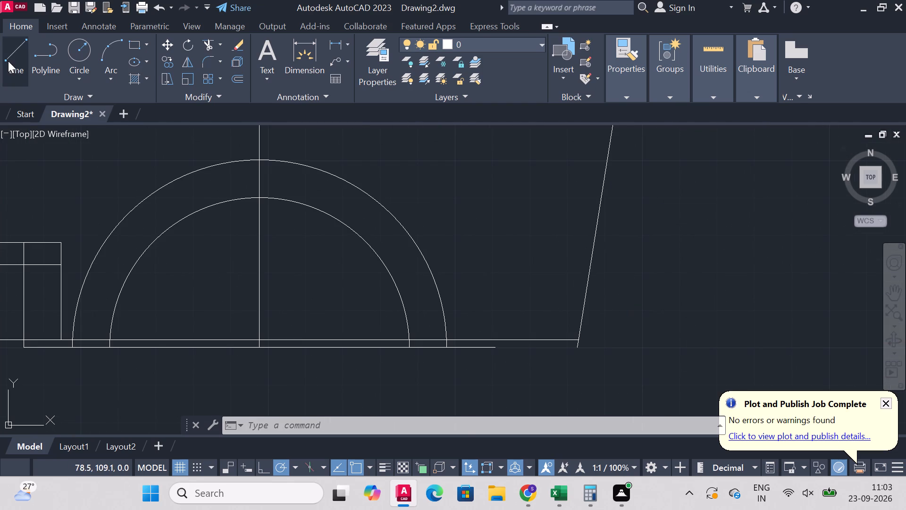
Draw a 2 mm vertical line from the lower base line's right end up to the upper base line.
left_click(8, 61)
scroll(428, 355, "up", 1)
left_click(533, 342)
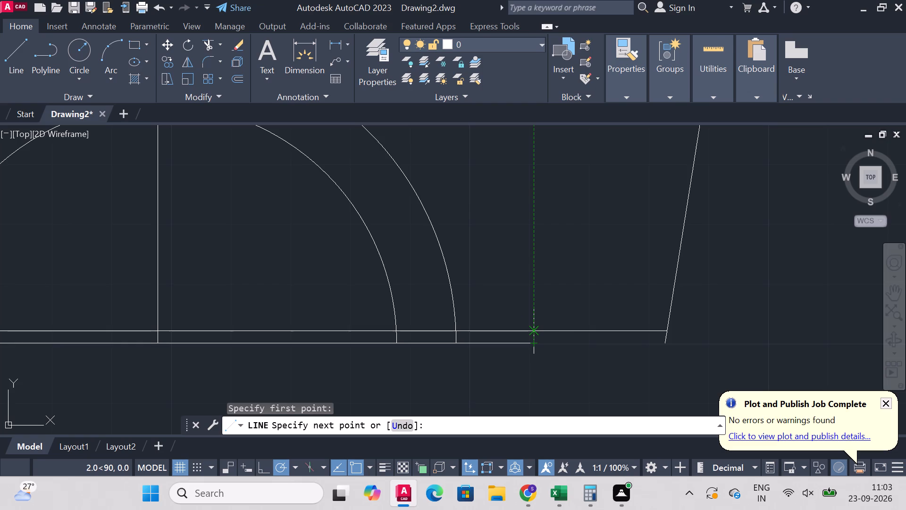
scroll(532, 330, "up", 2)
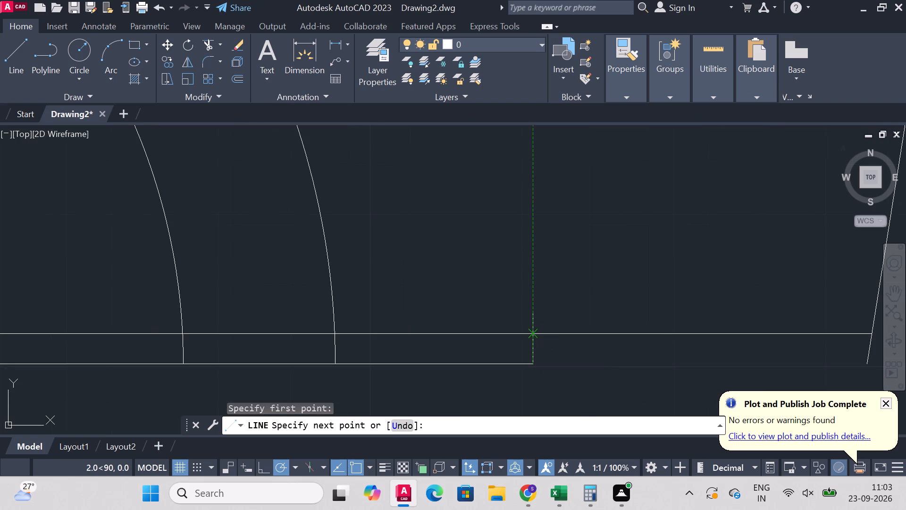
left_click(529, 333)
right_click(529, 333)
left_click(562, 168)
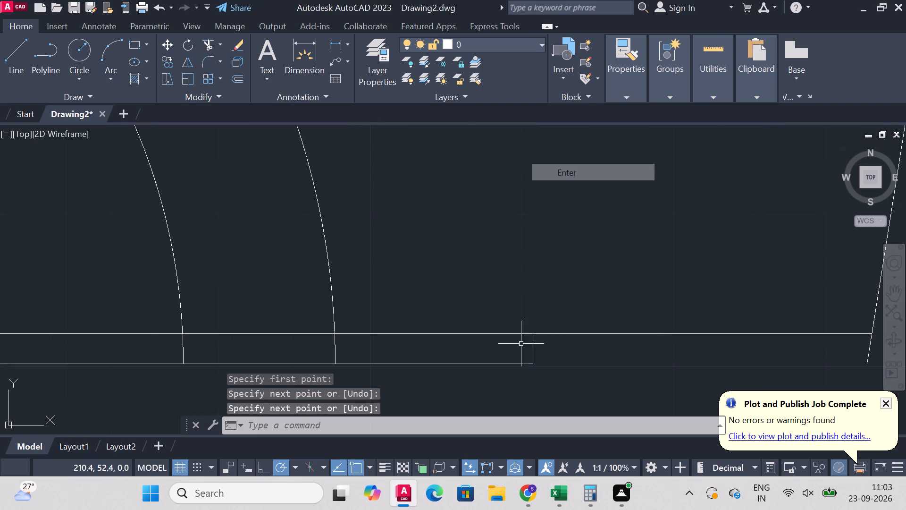
Copy the small rectangular detail 126 mm horizontally, from its centre line's foot to the top of the 2 mm vertical beyond the arches.
scroll(520, 357, "down", 3)
scroll(491, 291, "down", 2)
scroll(330, 303, "up", 2)
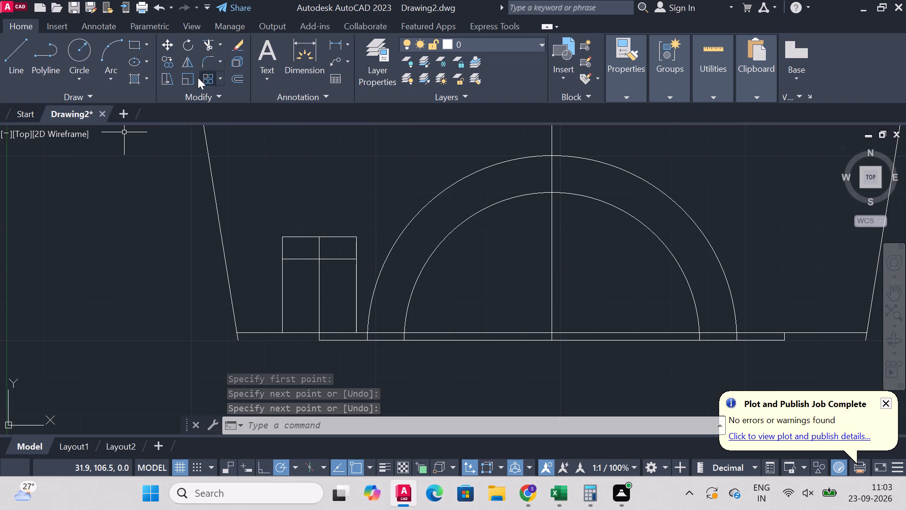
left_click(167, 59)
left_click(356, 299)
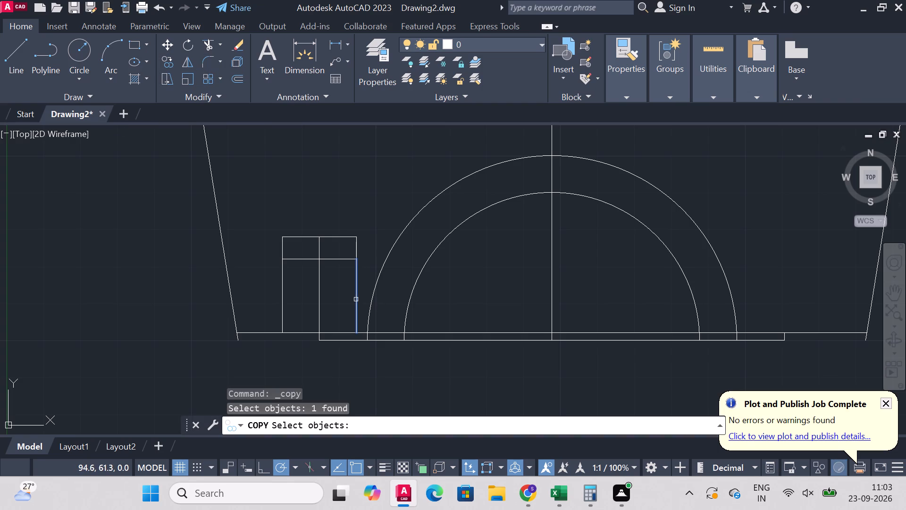
left_click(319, 303)
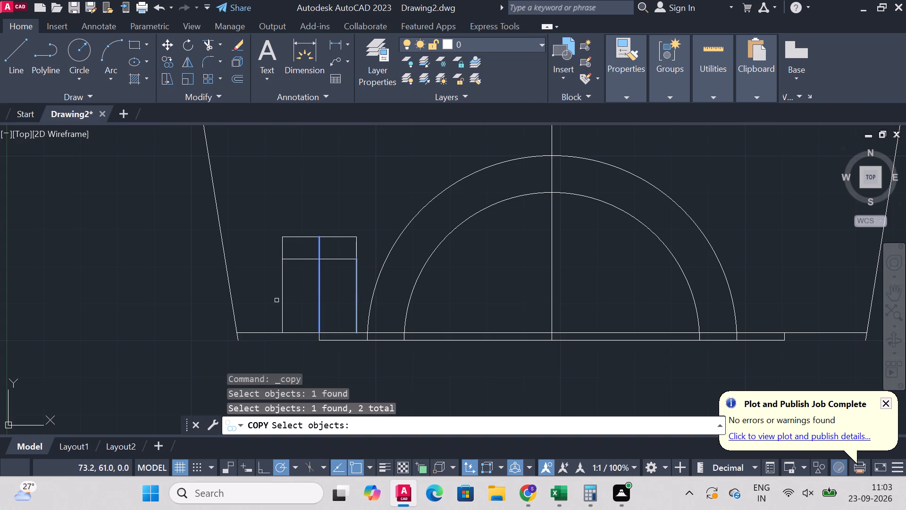
left_click(277, 300)
left_click(282, 296)
left_click(282, 293)
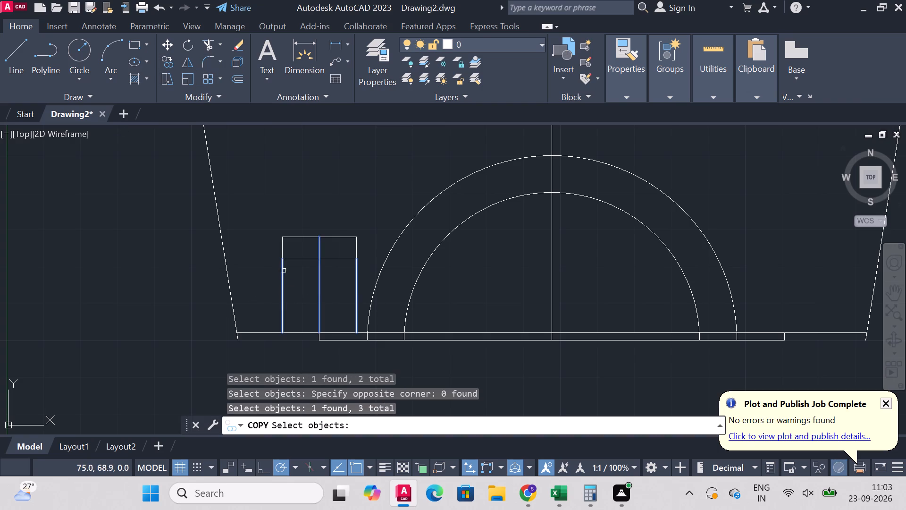
left_click(297, 261)
left_click(336, 260)
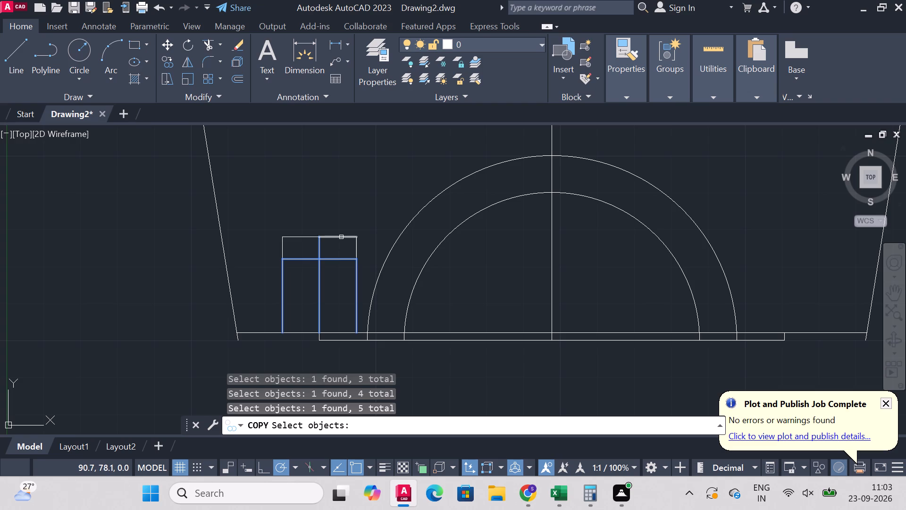
left_click(341, 236)
left_click(357, 246)
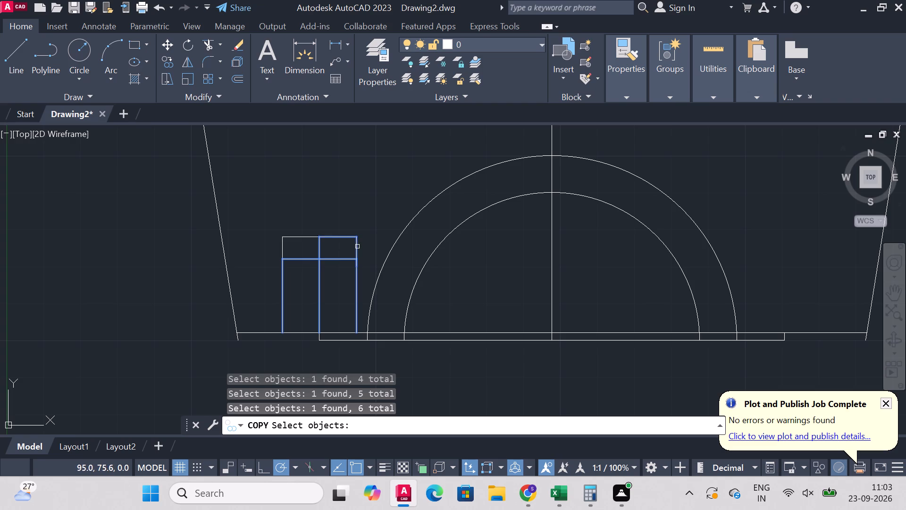
scroll(322, 224, "up", 2)
left_click(285, 257)
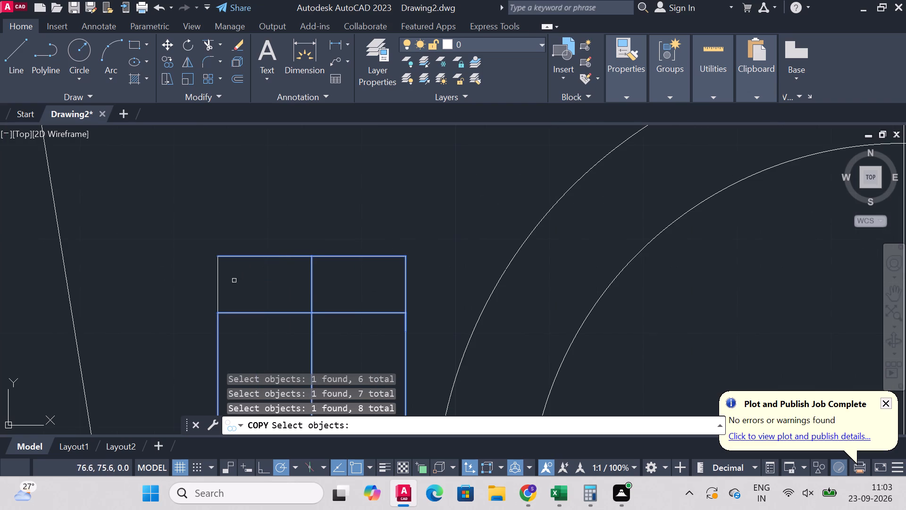
left_click(213, 289)
left_click(220, 284)
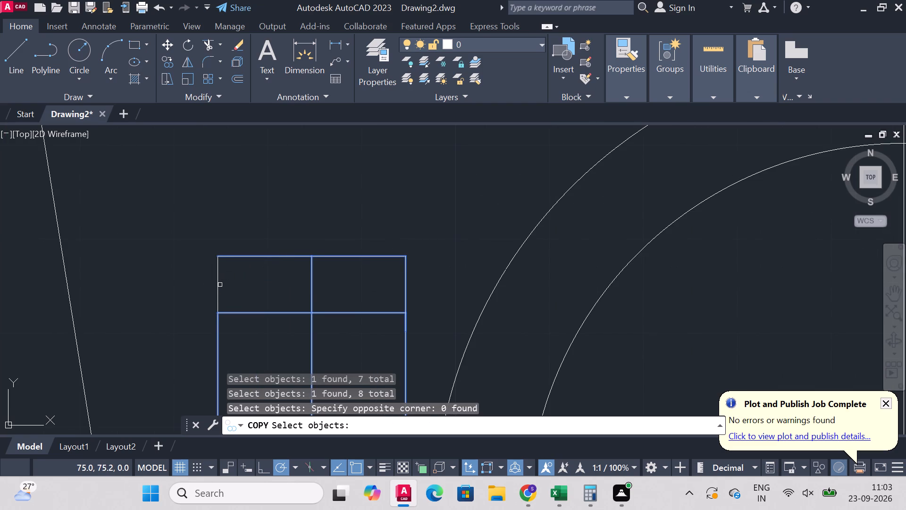
left_click(218, 285)
right_click(310, 189)
scroll(442, 233, "down", 3)
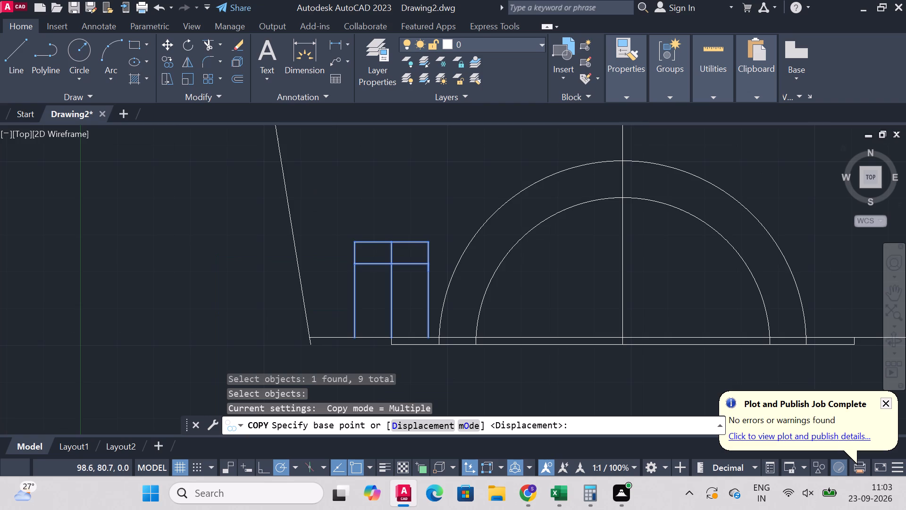
scroll(406, 295, "up", 2)
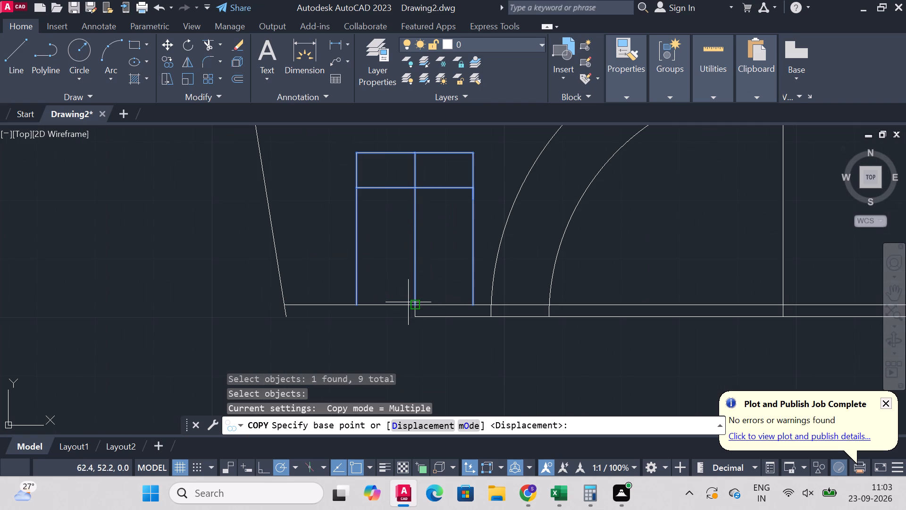
left_click(411, 302)
scroll(527, 280, "down", 3)
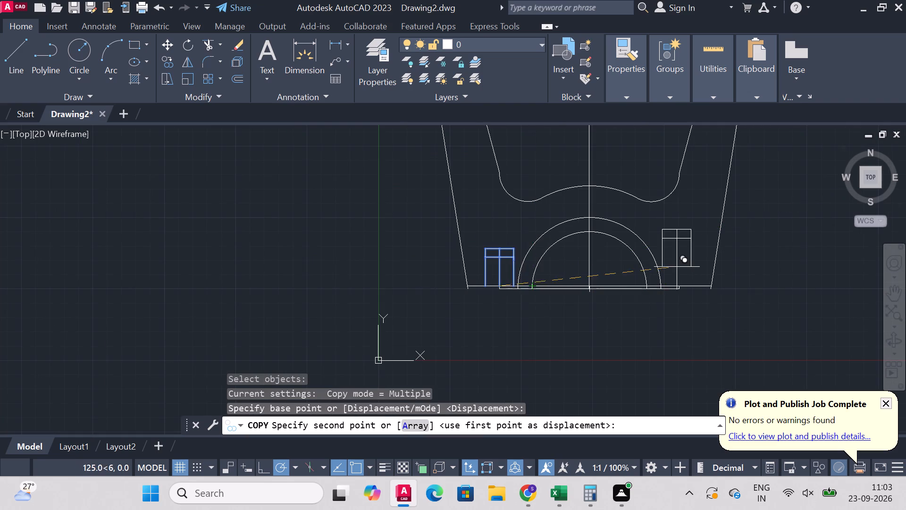
scroll(677, 267, "up", 2)
left_click(677, 312)
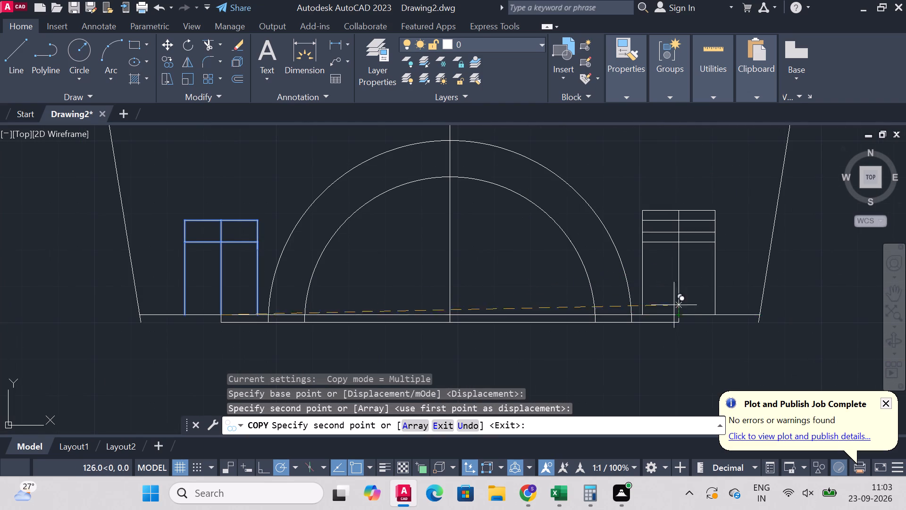
right_click(556, 399)
left_click(601, 206)
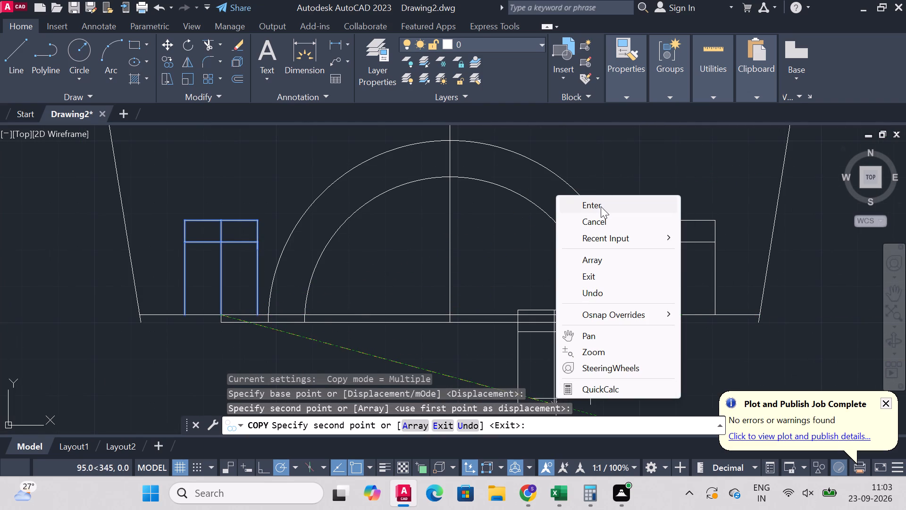
Fillet the right-hand top recess's inner bottom corner, beside the central raised part, with a 6 mm radius.
scroll(675, 251, "down", 1)
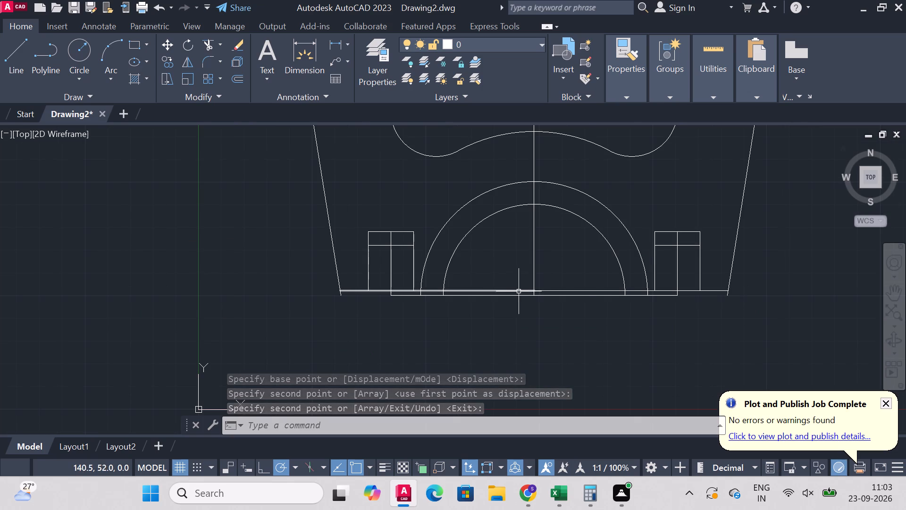
scroll(520, 292, "down", 1)
scroll(549, 189, "down", 2)
scroll(564, 152, "up", 1)
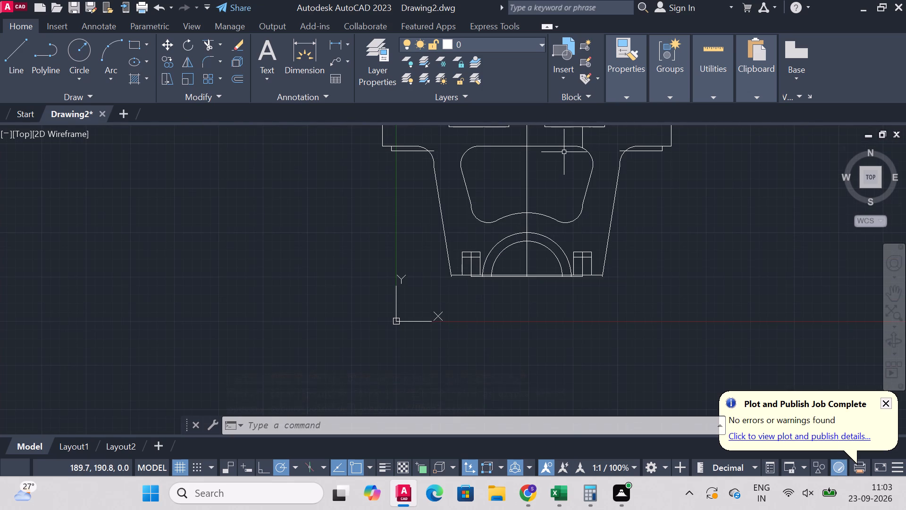
scroll(564, 152, "down", 1)
scroll(564, 134, "up", 1)
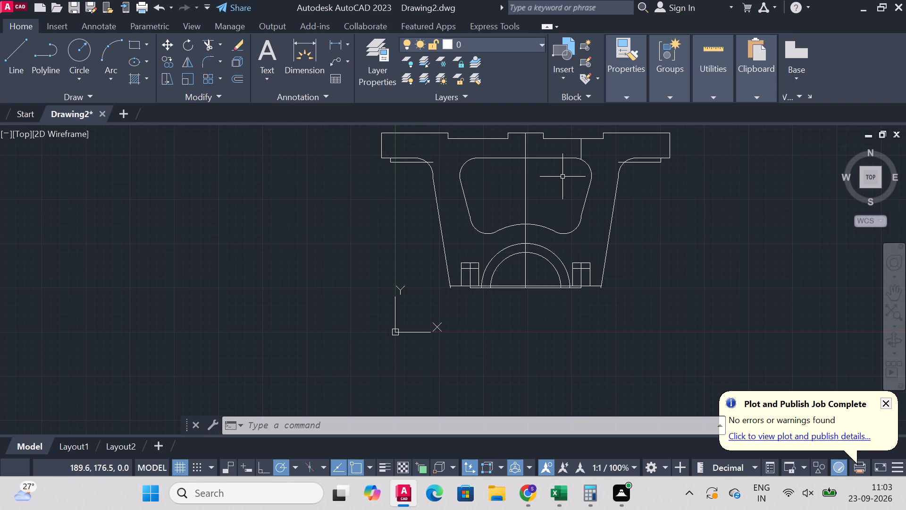
scroll(562, 177, "down", 1)
scroll(540, 136, "up", 2)
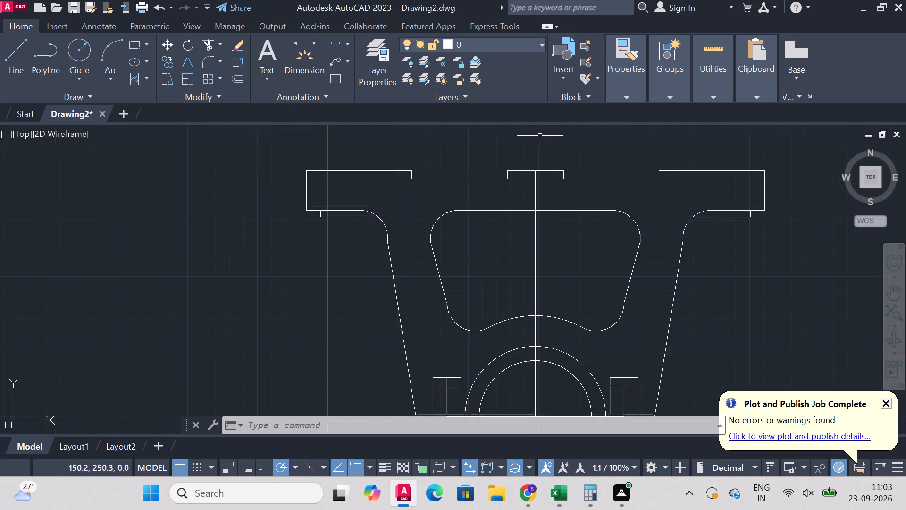
scroll(540, 136, "up", 1)
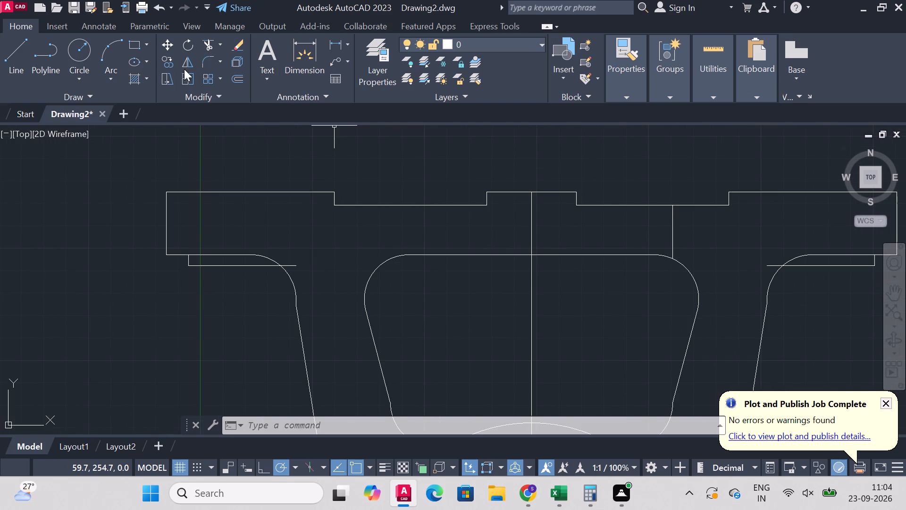
left_click(200, 61)
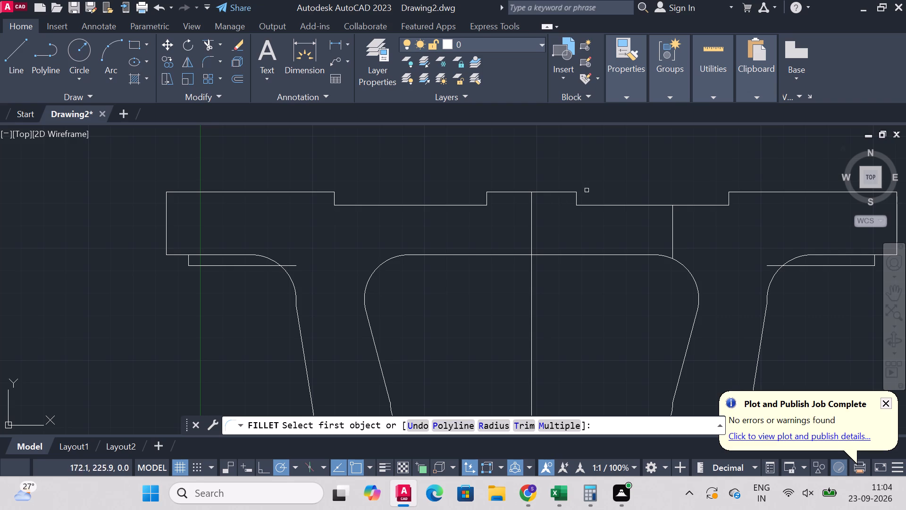
left_click(578, 199)
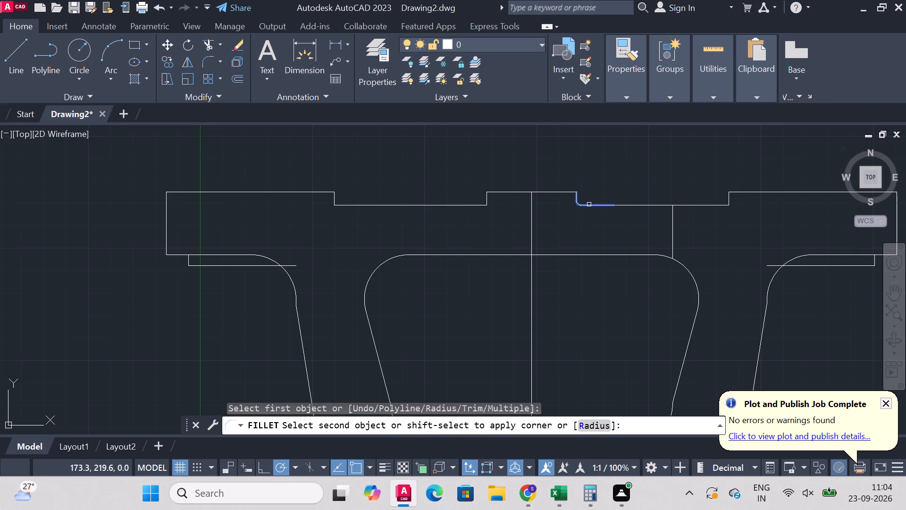
key("r")
key("Return")
key("6")
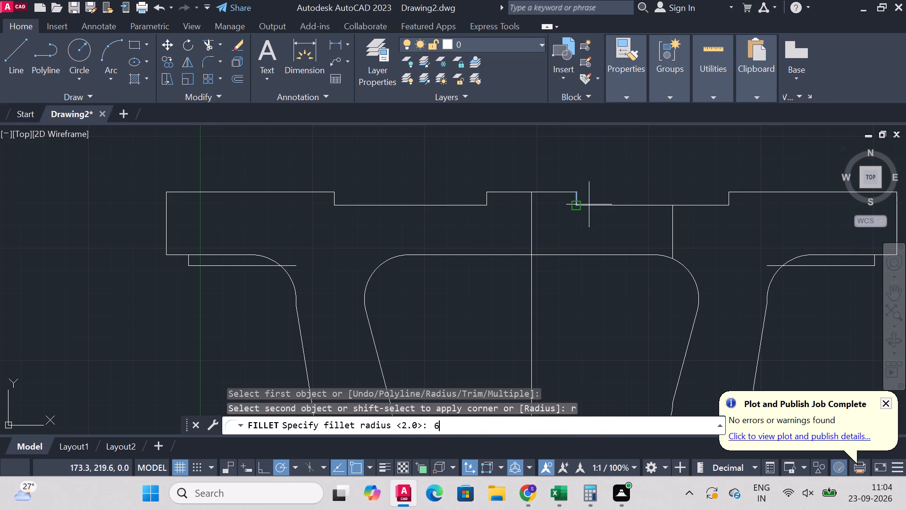
key("Return")
left_click(589, 204)
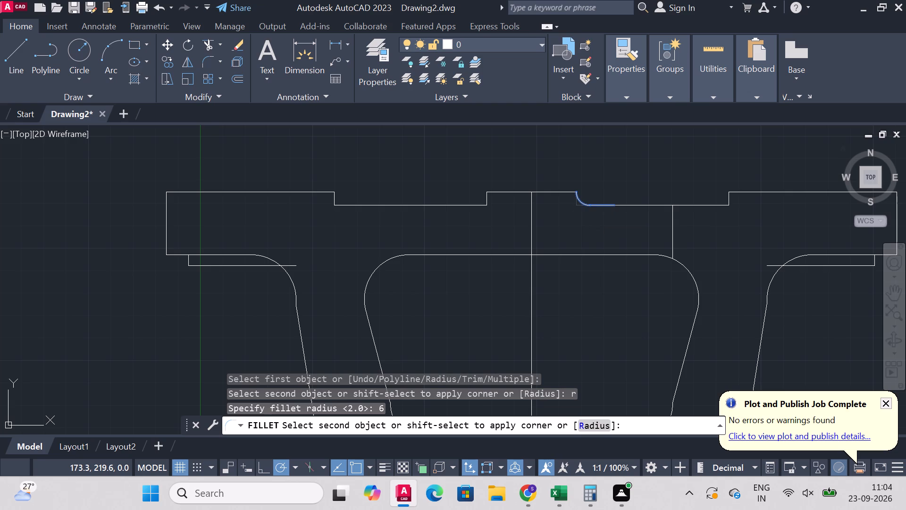
left_click(596, 206)
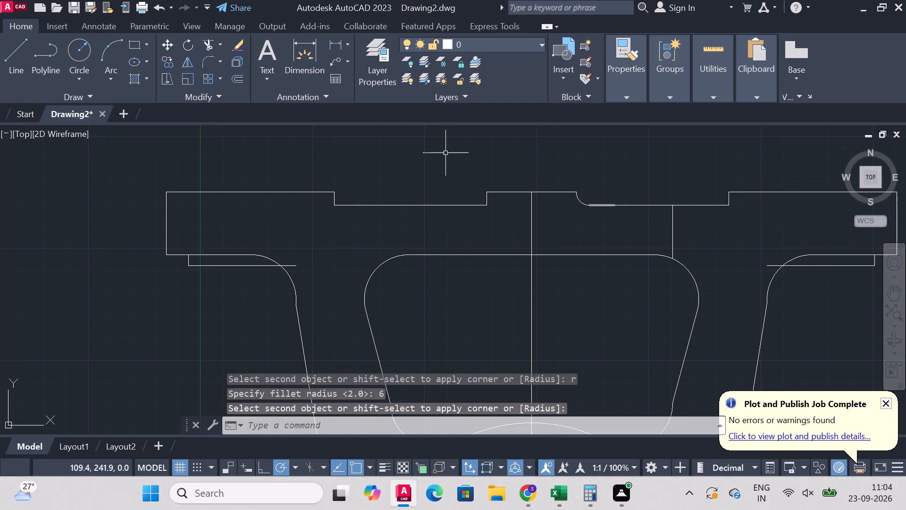
Fillet the other three bottom corners of the two top recesses with the same 6 mm radius.
right_click(445, 146)
left_click(493, 147)
left_click(486, 200)
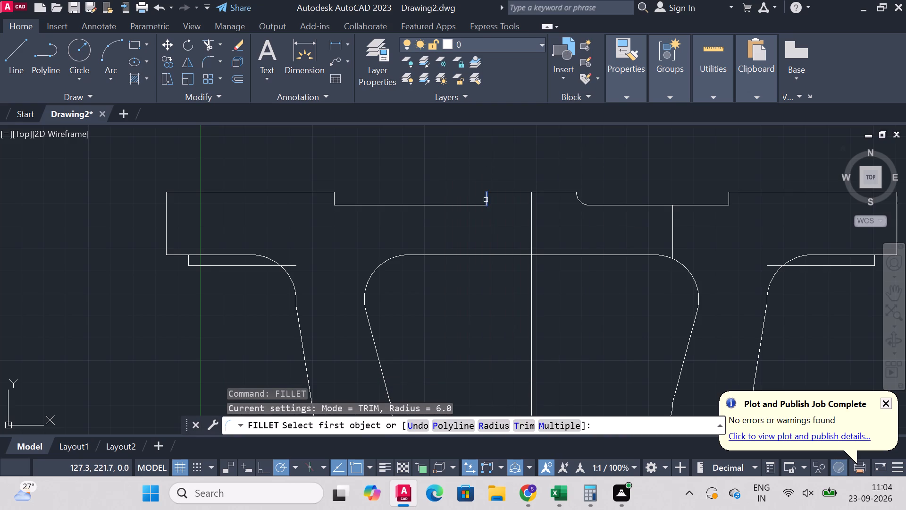
left_click(471, 204)
right_click(461, 181)
left_click(487, 189)
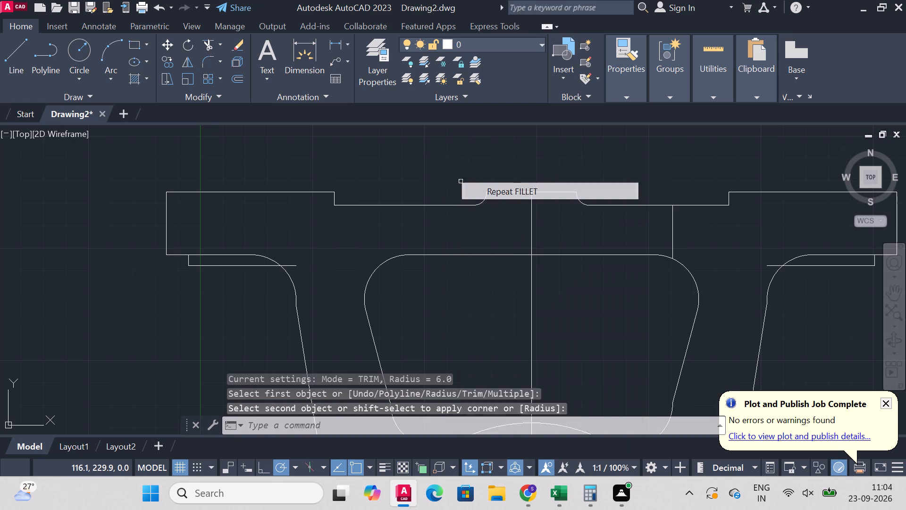
left_click(729, 200)
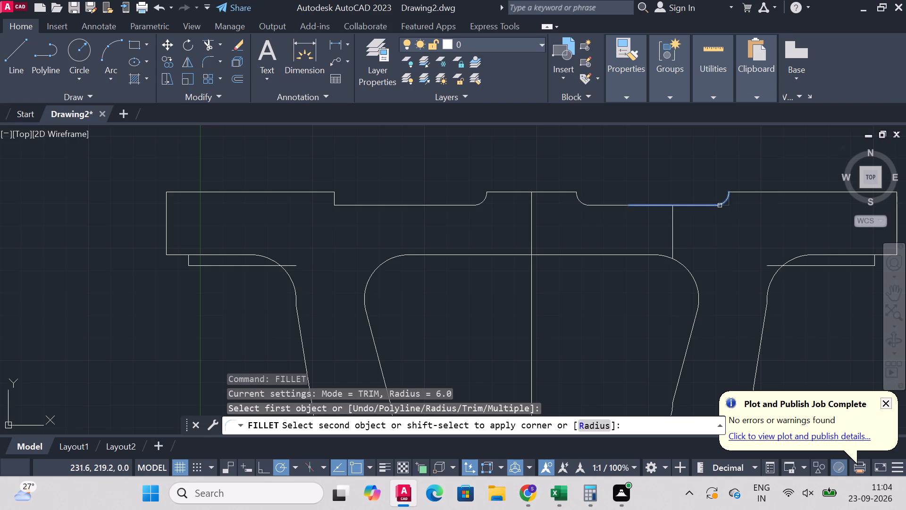
left_click(717, 206)
right_click(679, 169)
left_click(705, 172)
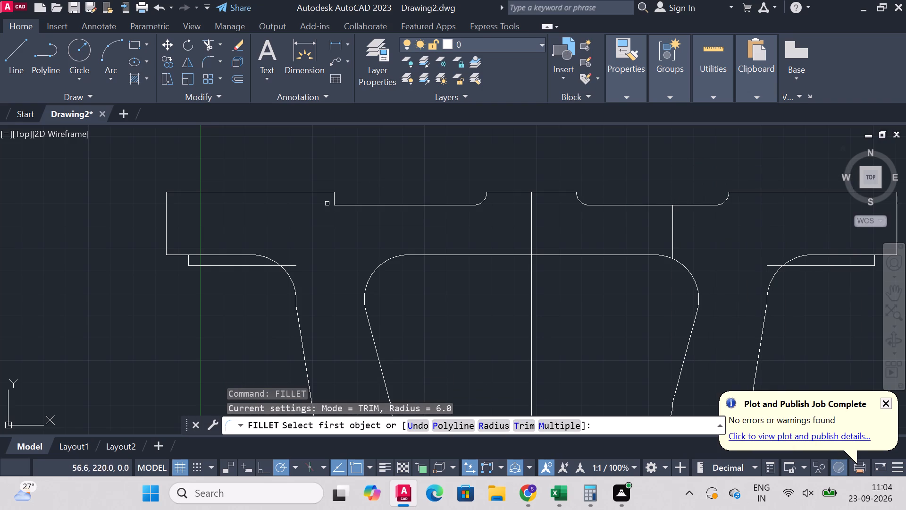
left_click(334, 201)
left_click(346, 205)
right_click(356, 163)
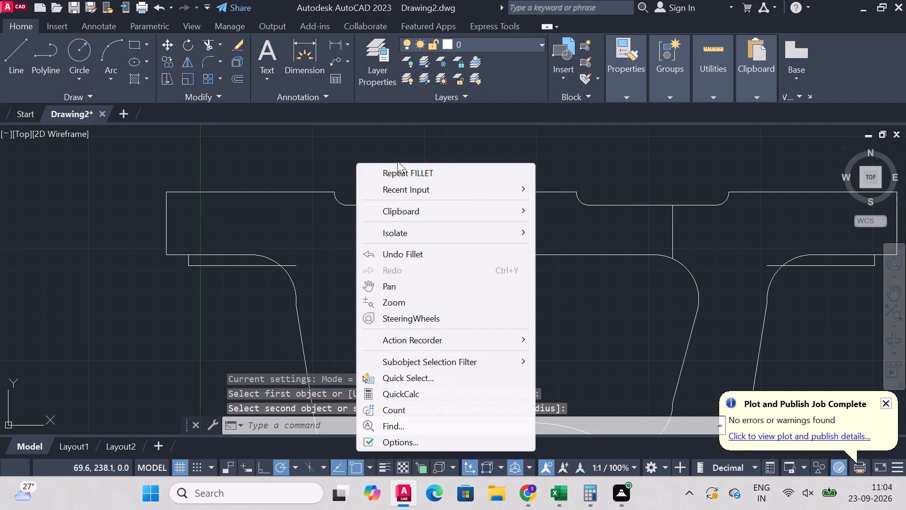
left_click(27, 54)
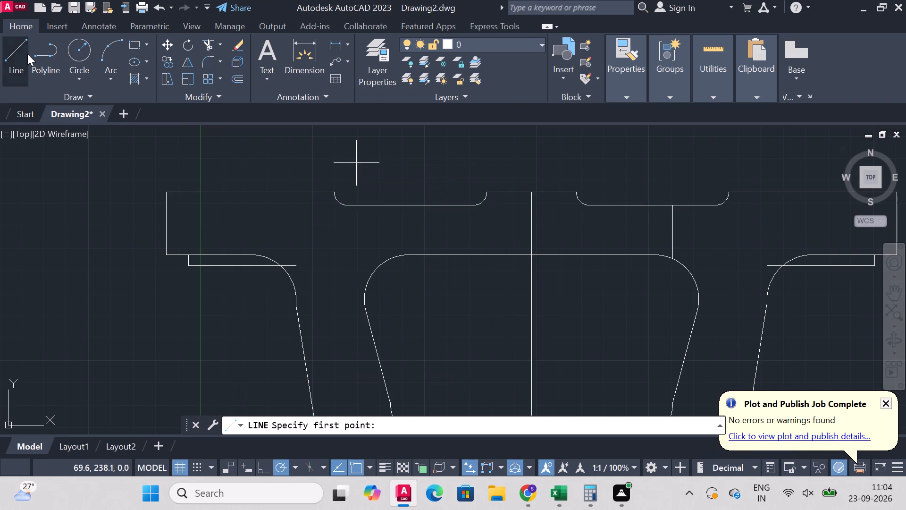
key("Escape")
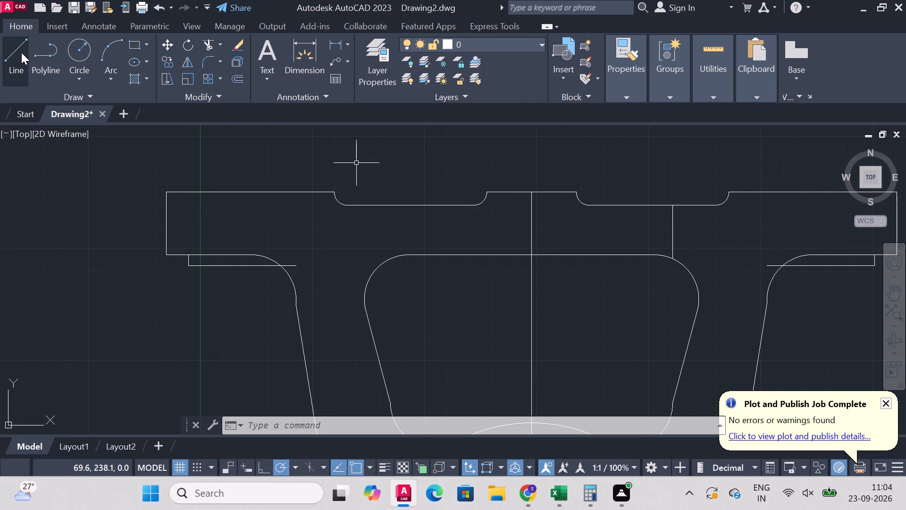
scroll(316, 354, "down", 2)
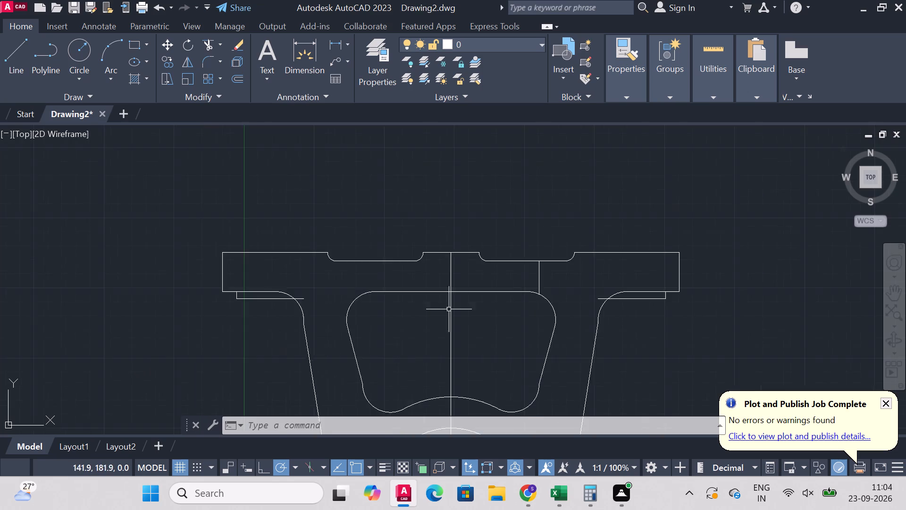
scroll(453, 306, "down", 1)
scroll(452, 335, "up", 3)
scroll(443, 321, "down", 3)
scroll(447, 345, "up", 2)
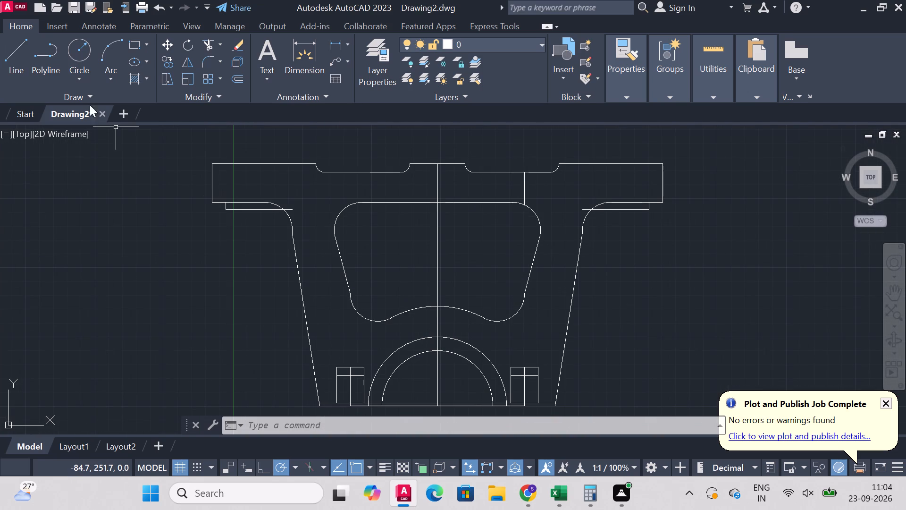
Draw a line from the outer arch's top up the centre line past the pocket's lower arc, ending with a 6.5 mm horizontal segment to the right.
left_click(7, 70)
scroll(369, 235, "up", 3)
scroll(572, 241, "down", 4)
scroll(595, 290, "up", 3)
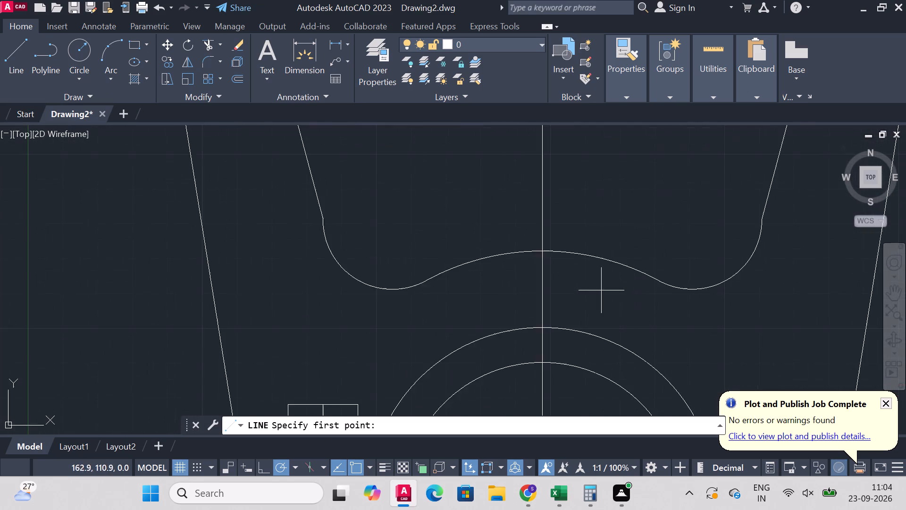
scroll(639, 282, "down", 3)
scroll(625, 290, "up", 2)
left_click(596, 297)
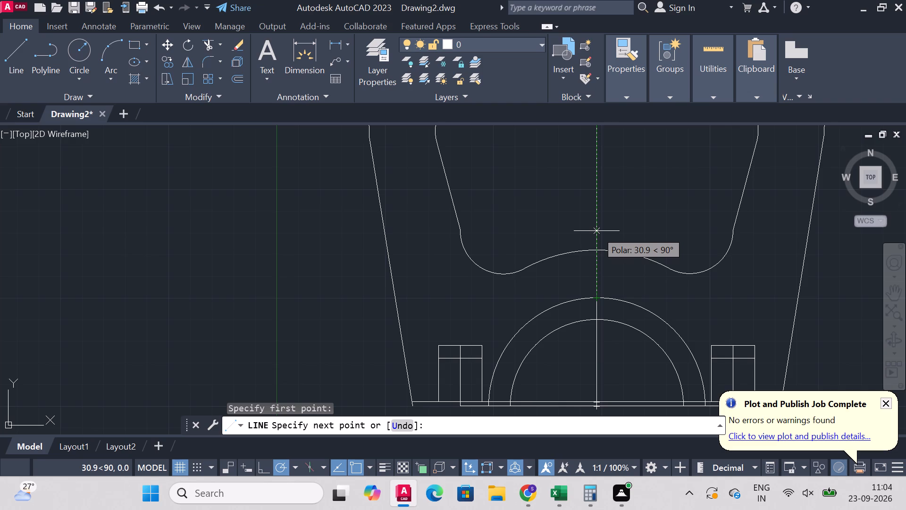
scroll(623, 223, "up", 2)
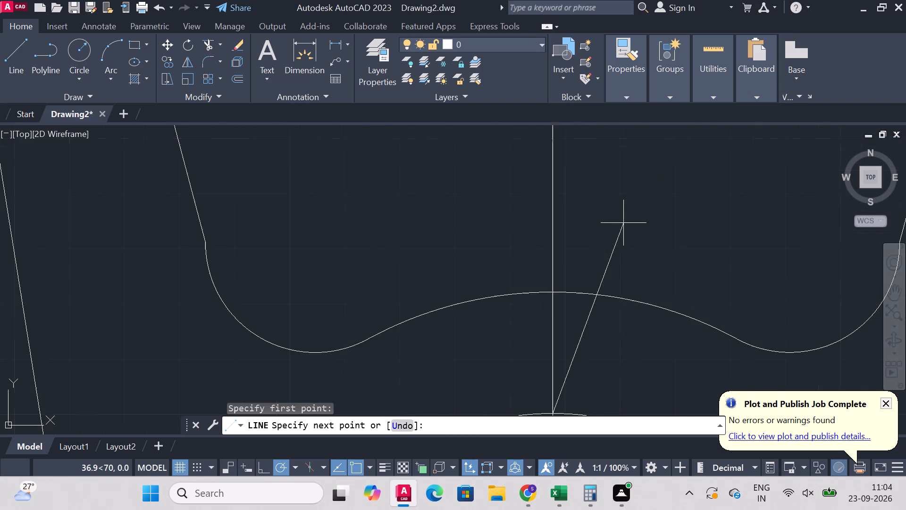
left_click(554, 252)
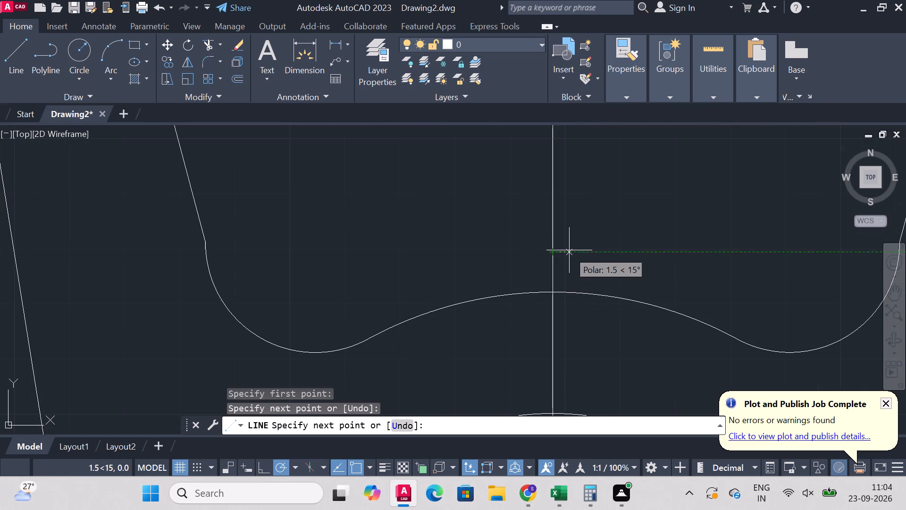
type("6.")
key("5")
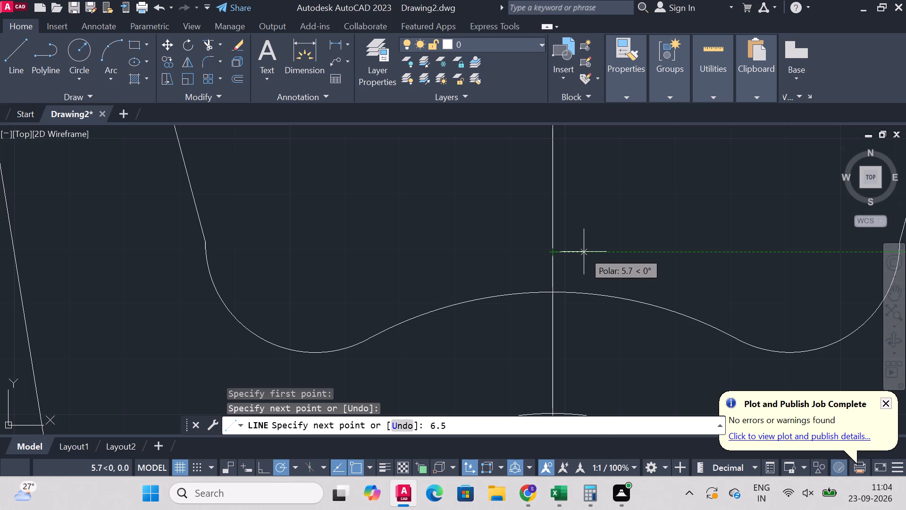
key("Return")
right_click(581, 250)
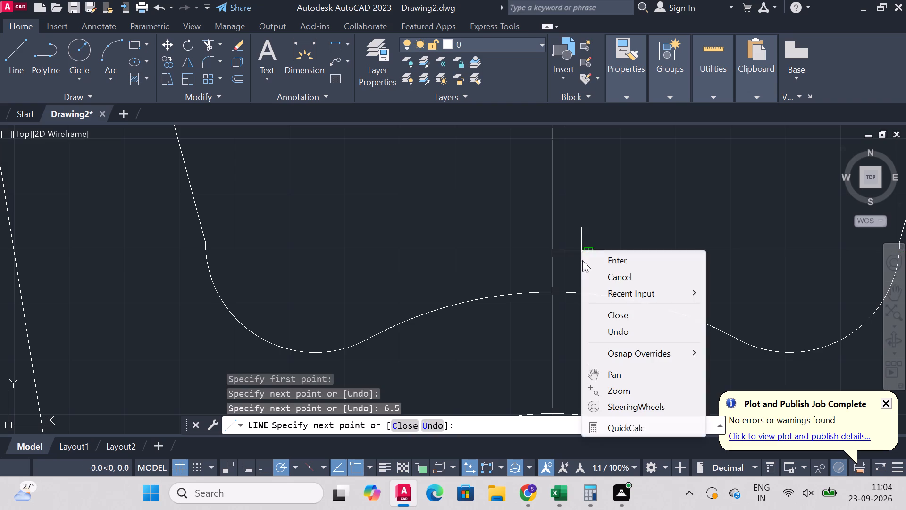
left_click(616, 253)
Draw a 6.5 mm horizontal line left from the new vertical's top, continuing about 30 mm straight down to the outer arch.
right_click(504, 237)
left_click(529, 202)
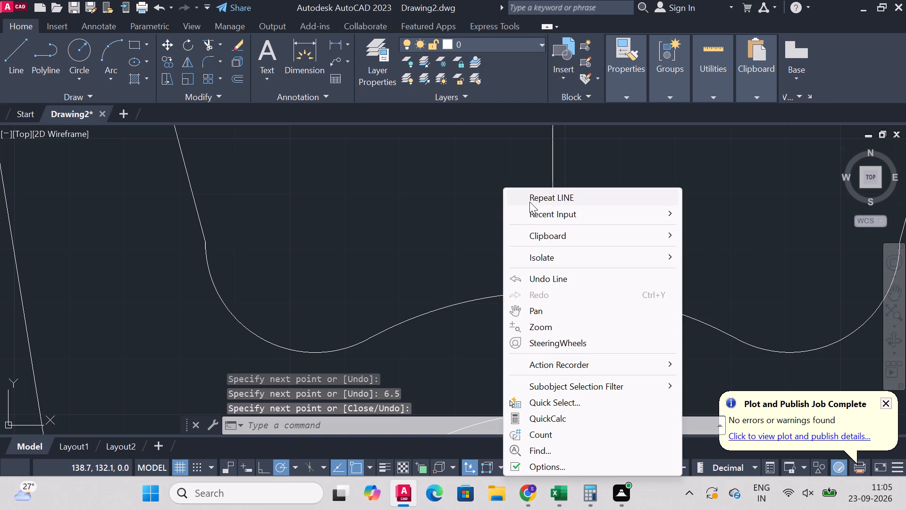
left_click(554, 256)
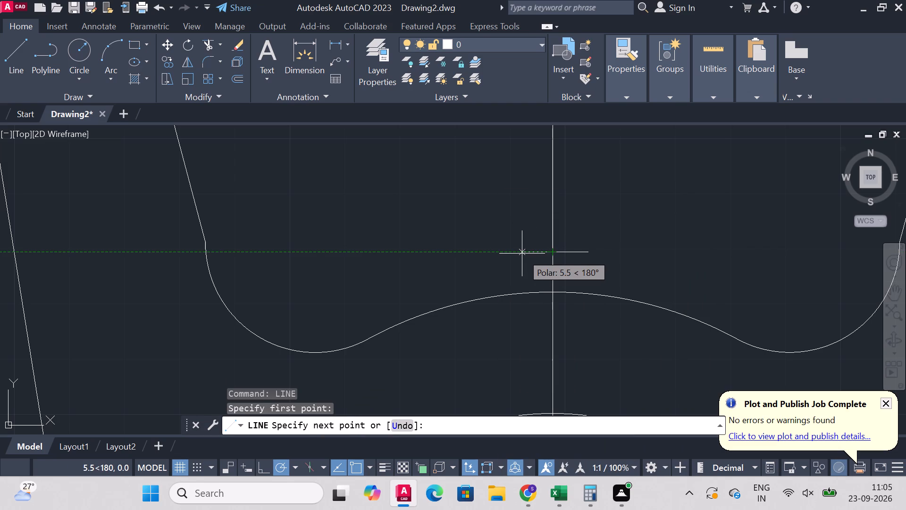
type("6.5")
key("Return")
scroll(512, 238, "down", 2)
scroll(577, 272, "up", 2)
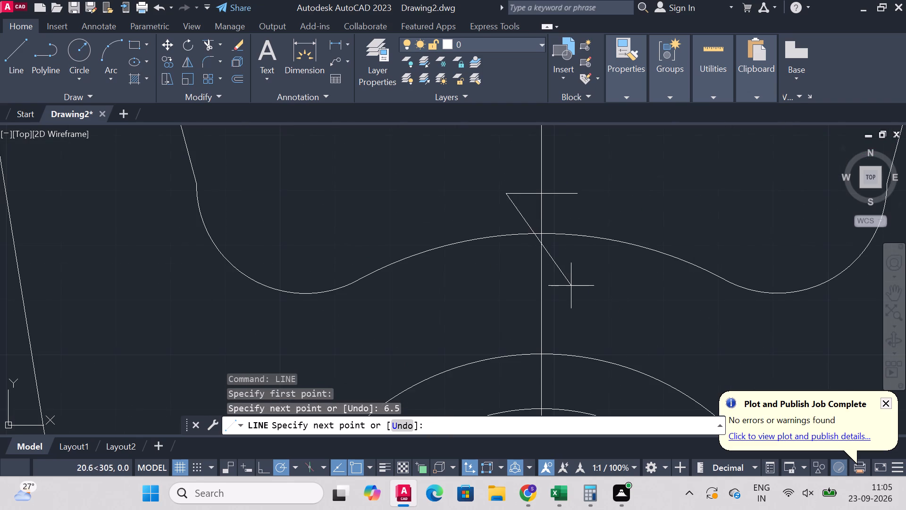
scroll(567, 246, "down", 1)
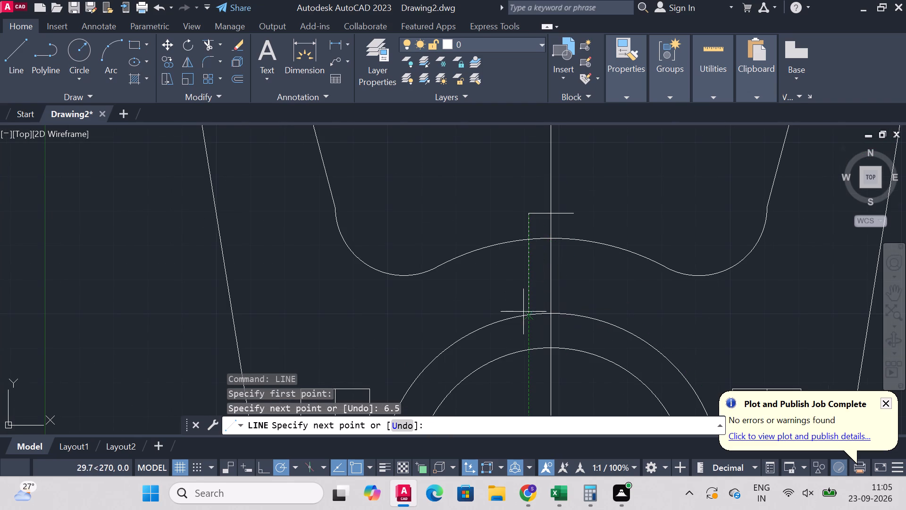
left_click(530, 319)
right_click(530, 319)
left_click(573, 137)
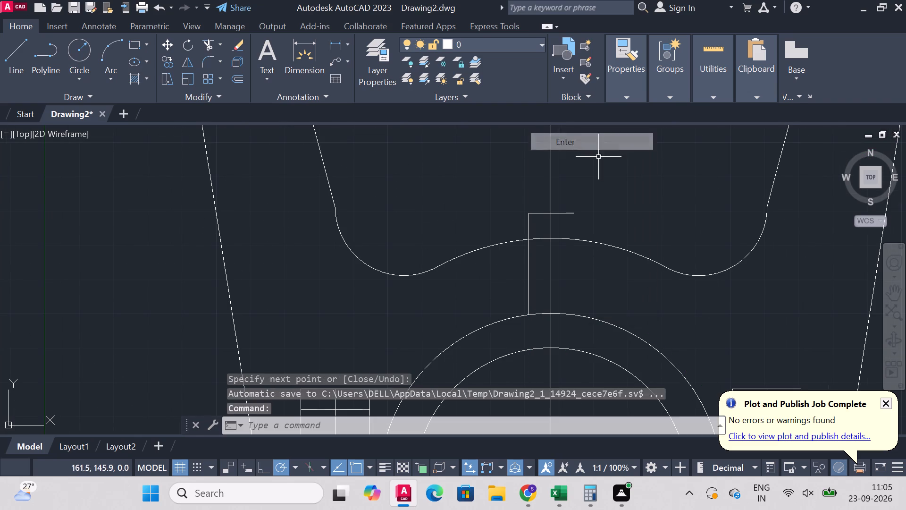
Draw a vertical line about 30 mm long from the short top line's right end down to the outer arch.
right_click(610, 161)
left_click(664, 167)
left_click(571, 217)
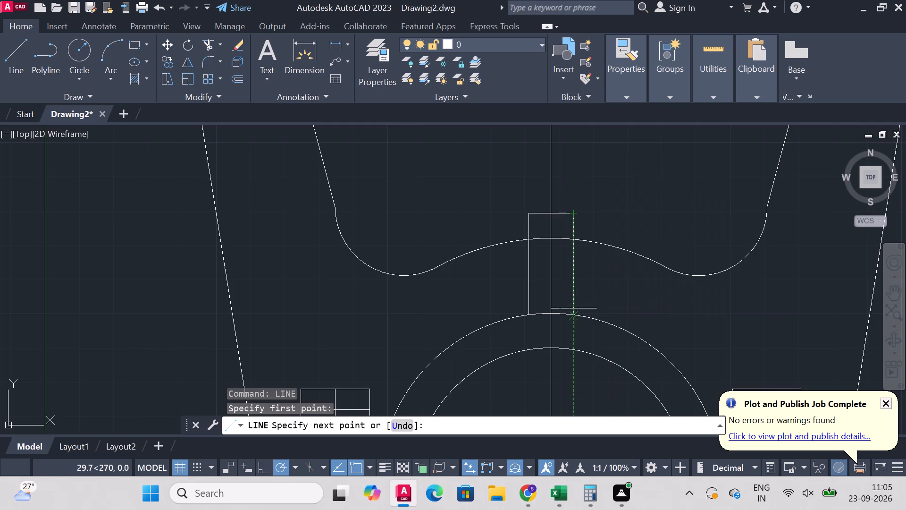
left_click(577, 315)
right_click(575, 315)
left_click(615, 162)
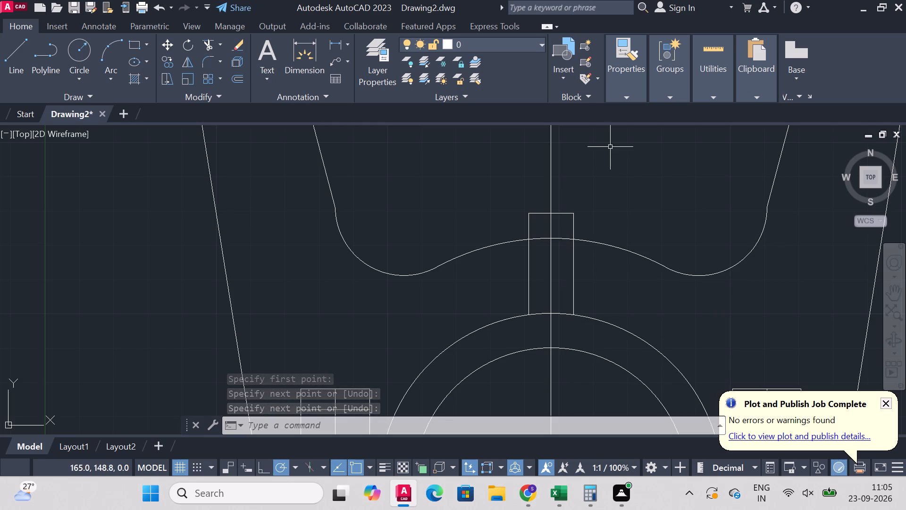
Dimension the length of the profile's right-hand outer top edge, placing the dimension line just above it.
scroll(623, 171, "up", 1)
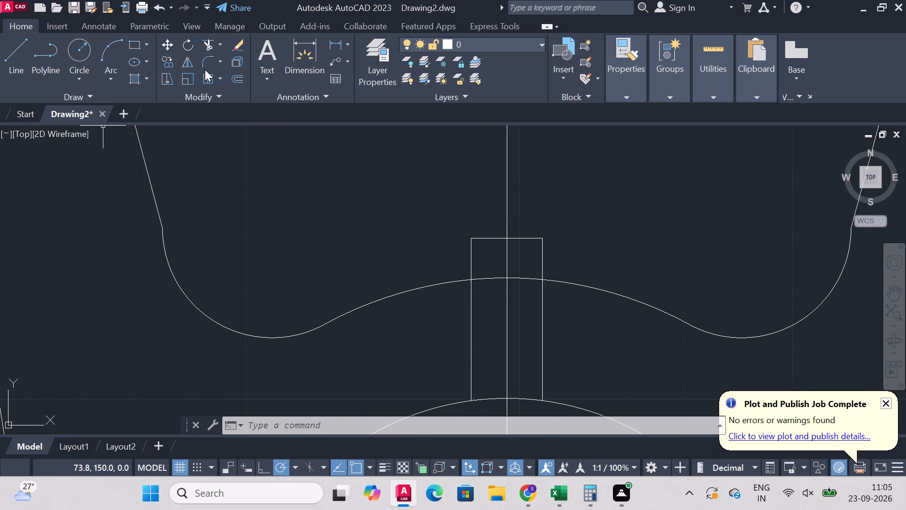
scroll(534, 218, "down", 4)
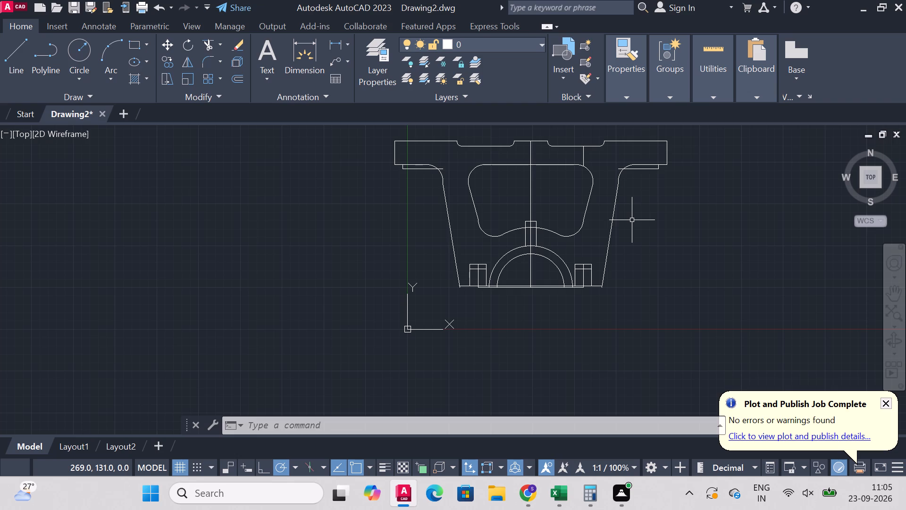
scroll(635, 201, "down", 2)
scroll(638, 161, "up", 2)
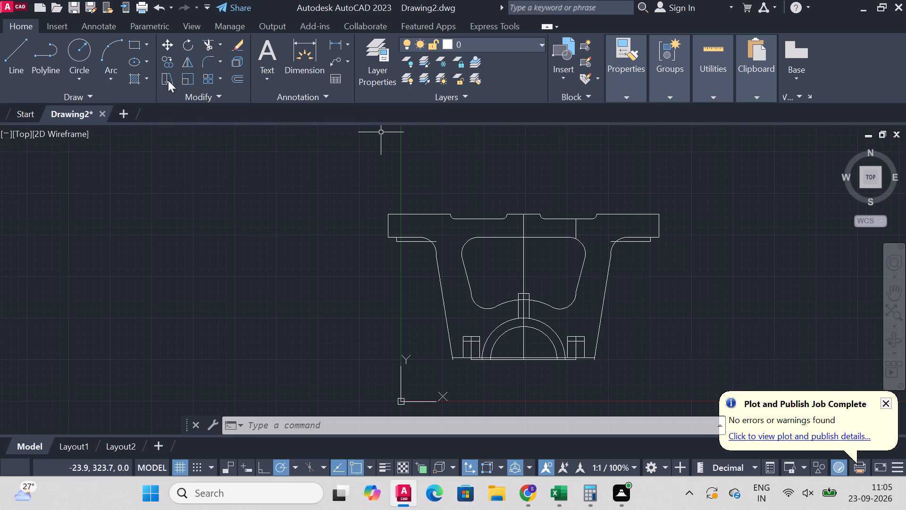
left_click(292, 47)
scroll(699, 252, "up", 1)
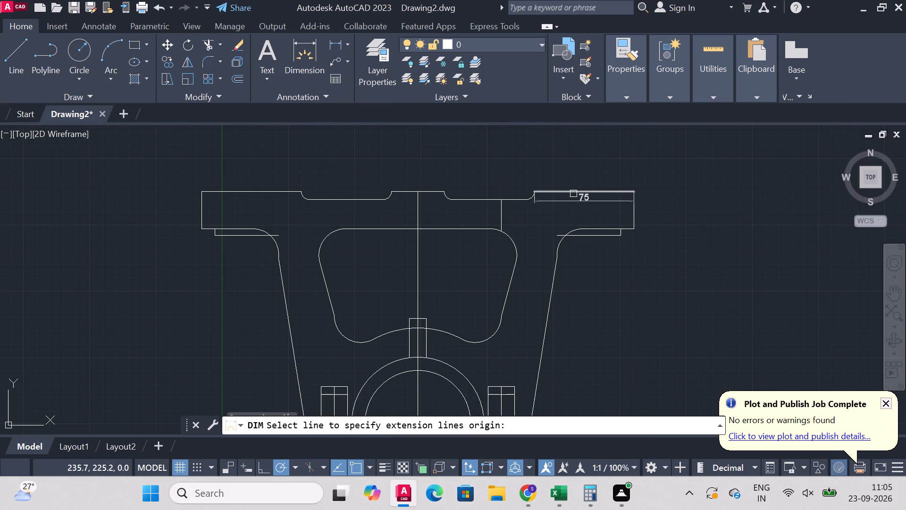
left_click(573, 194)
left_click(574, 179)
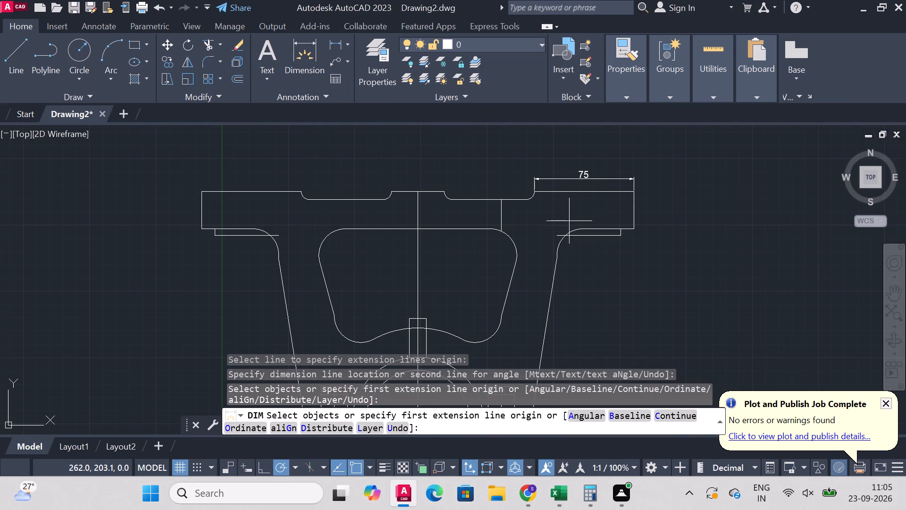
Dimension the widths of the central raised part and the left-hand outer top edge, with both dimension lines above the profile.
scroll(527, 217, "down", 1)
scroll(431, 190, "up", 2)
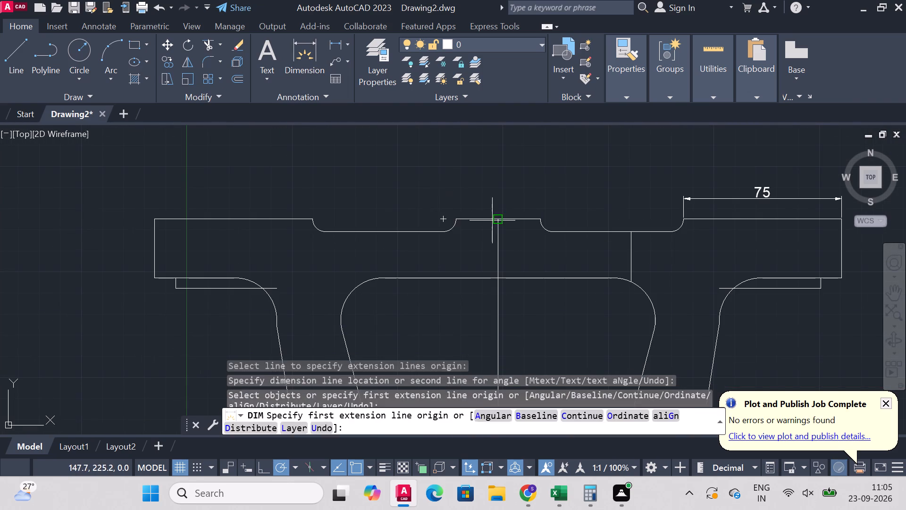
left_click(457, 220)
left_click(539, 219)
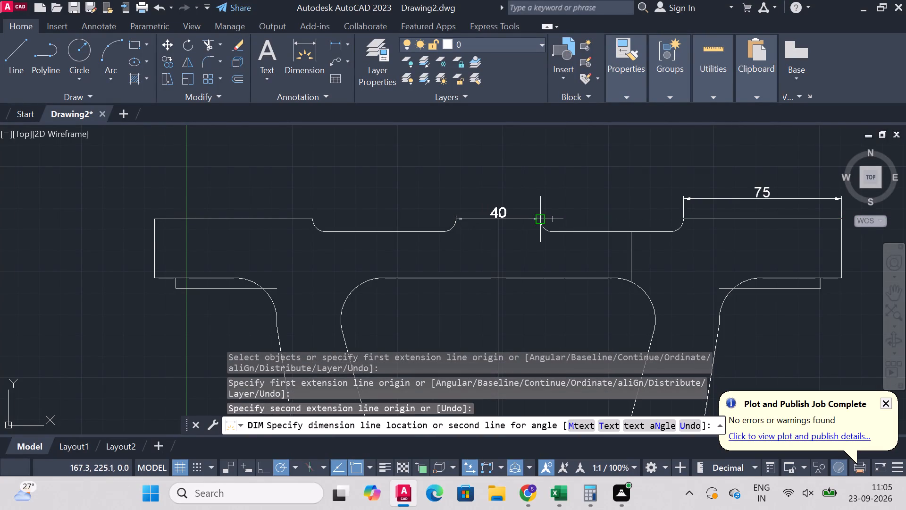
left_click(540, 203)
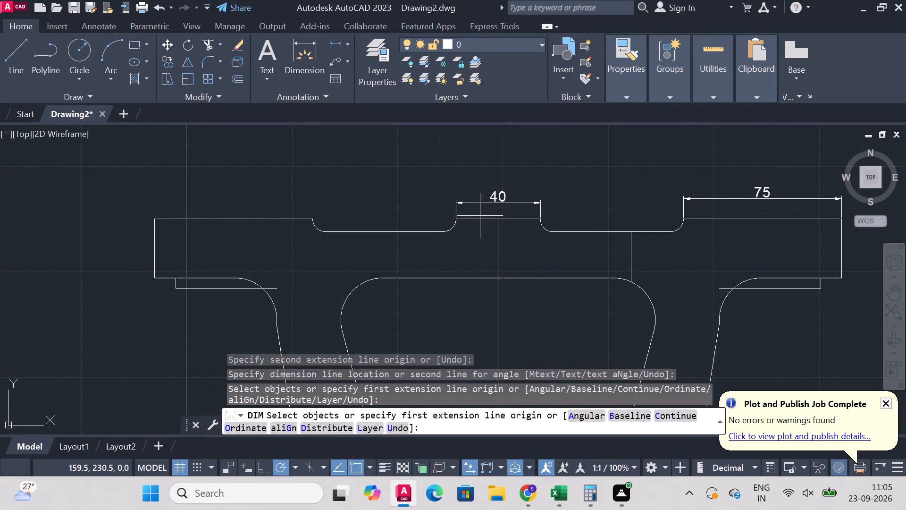
left_click(229, 221)
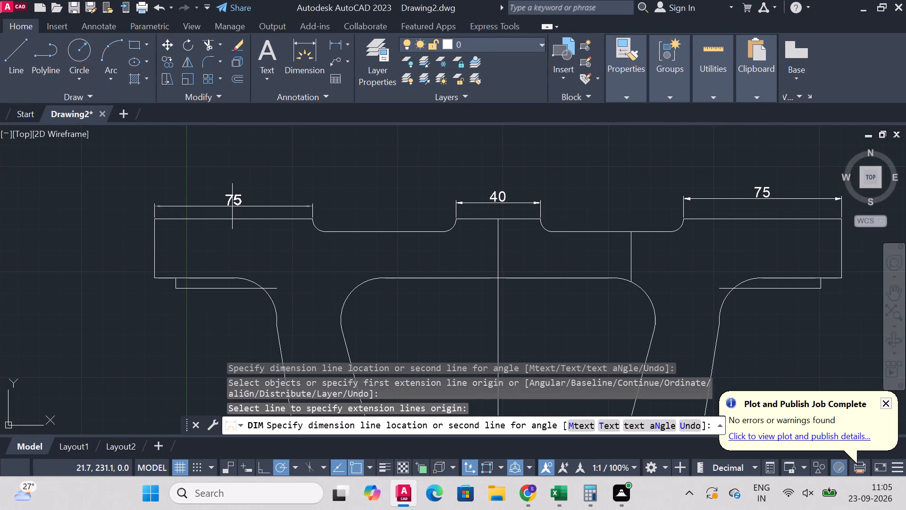
left_click(233, 204)
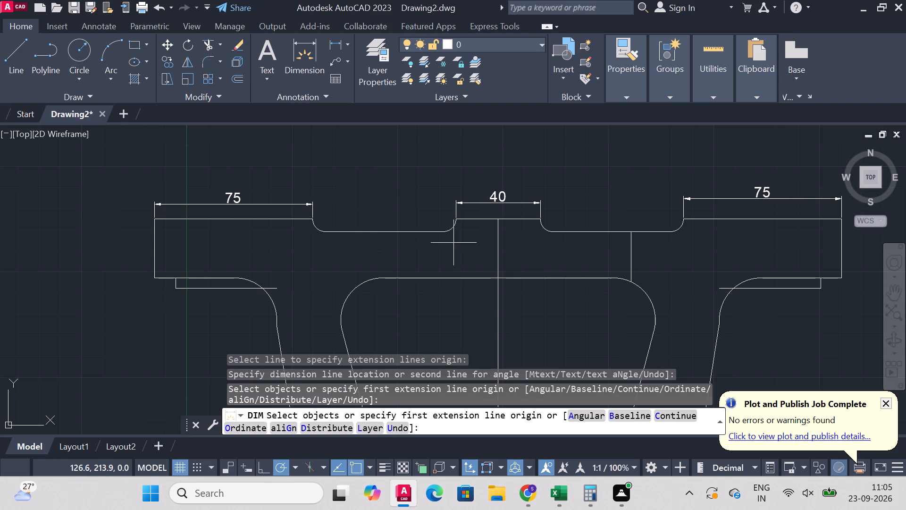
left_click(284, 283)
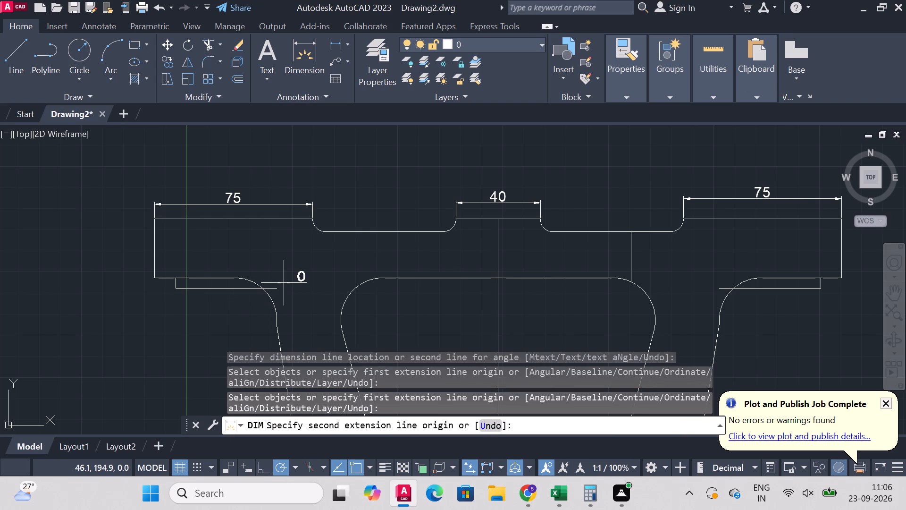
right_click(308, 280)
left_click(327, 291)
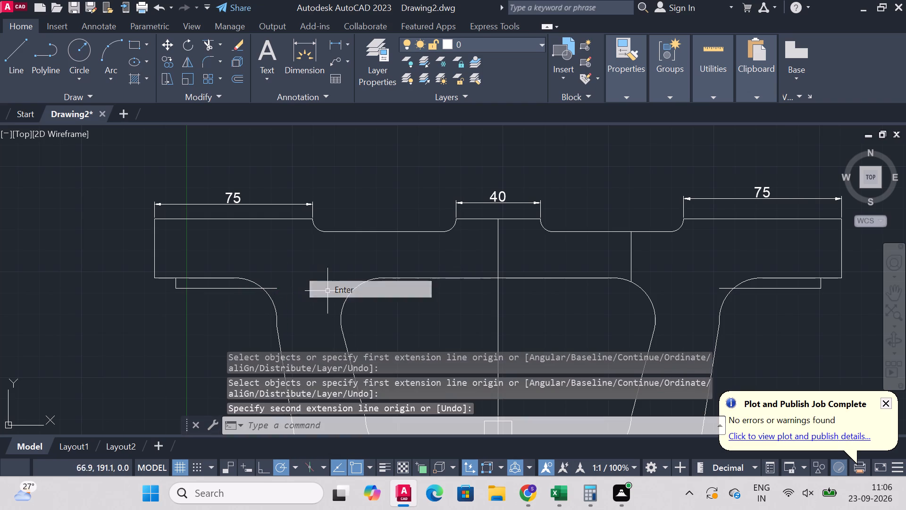
Dimension the horizontal distance between the inner ends of the left and right lower ledge lines, placed above the existing top dimensions.
right_click(278, 293)
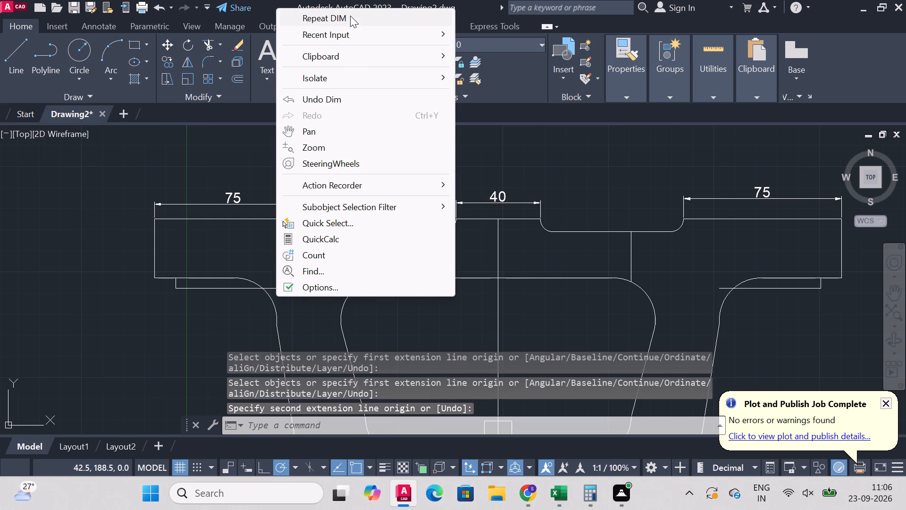
left_click(350, 16)
left_click(277, 287)
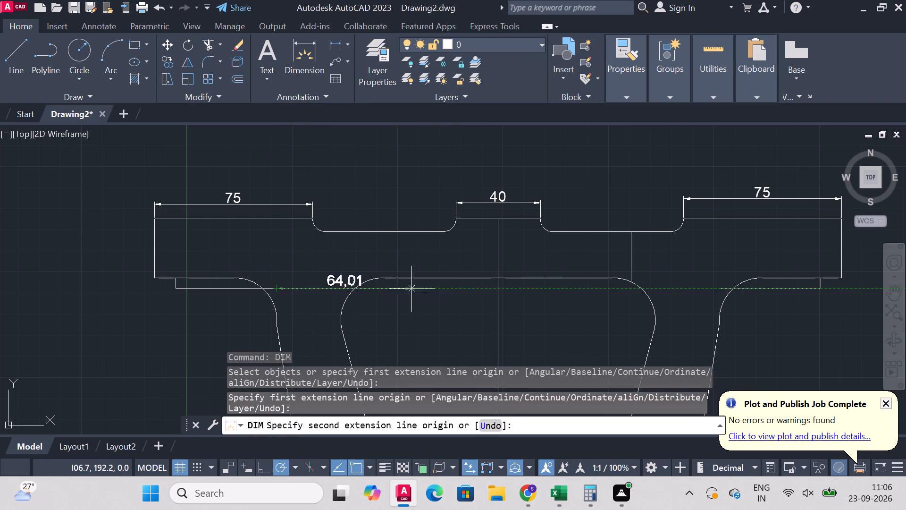
left_click(717, 289)
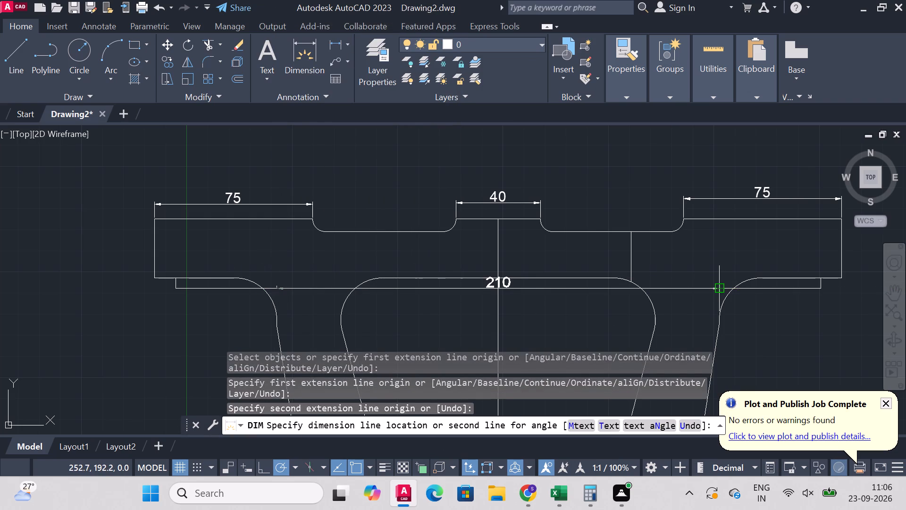
left_click(709, 180)
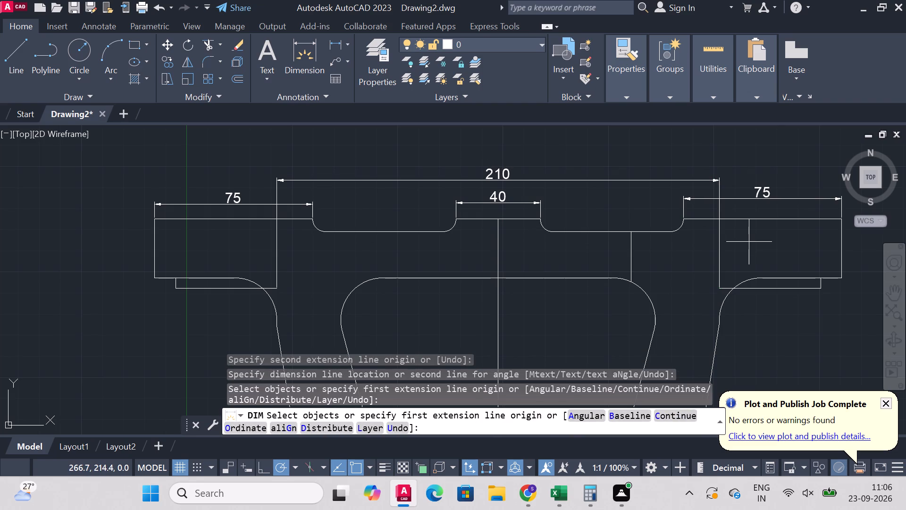
right_click(50, 233)
left_click(88, 199)
Dimension the overall width between the profile's outer top corners, placing the dimension line above the other top dimensions.
right_click(113, 209)
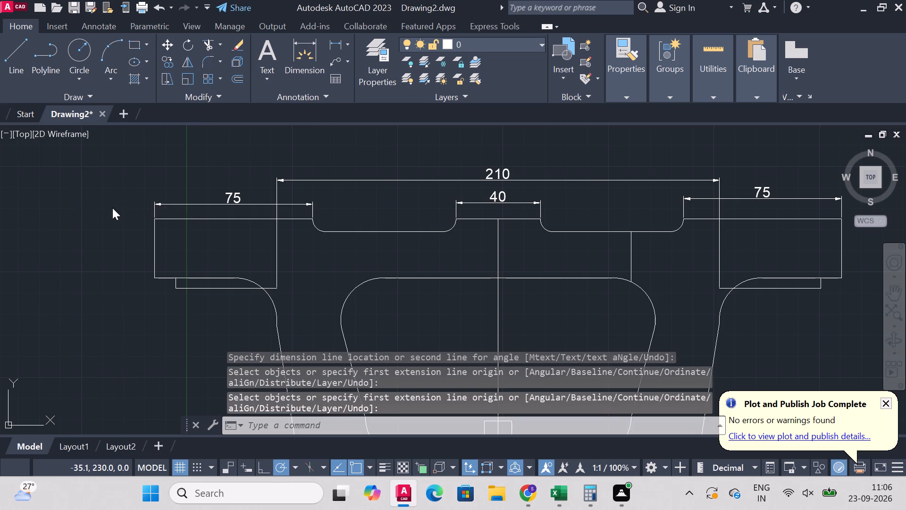
left_click(136, 197)
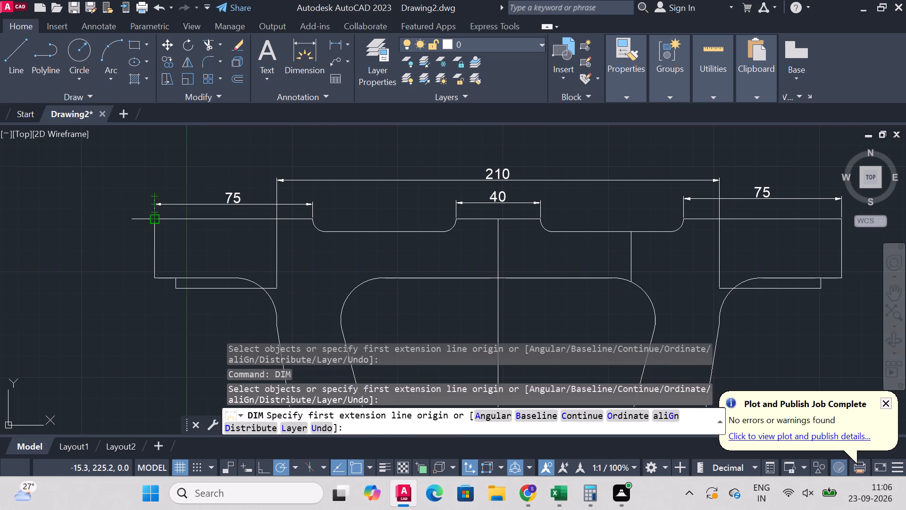
left_click(155, 222)
scroll(871, 212, "down", 2)
scroll(892, 210, "up", 1)
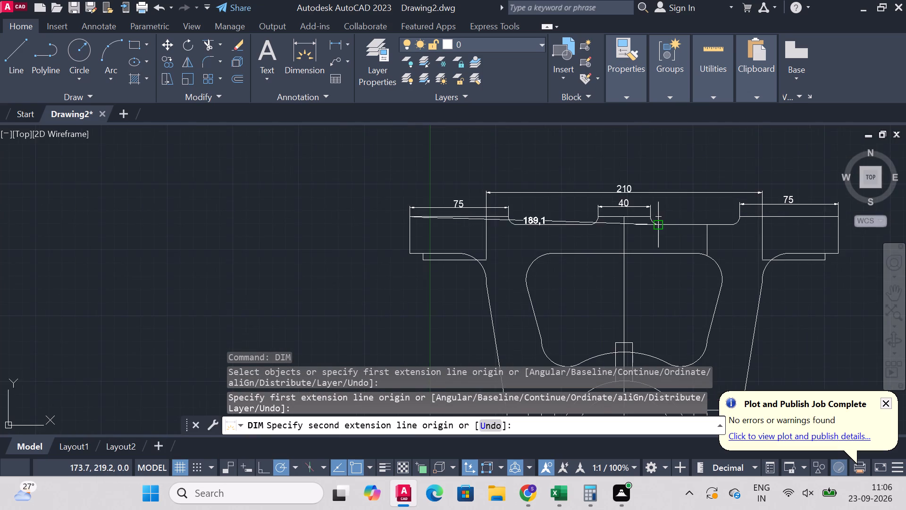
scroll(657, 225, "down", 2)
scroll(789, 223, "up", 3)
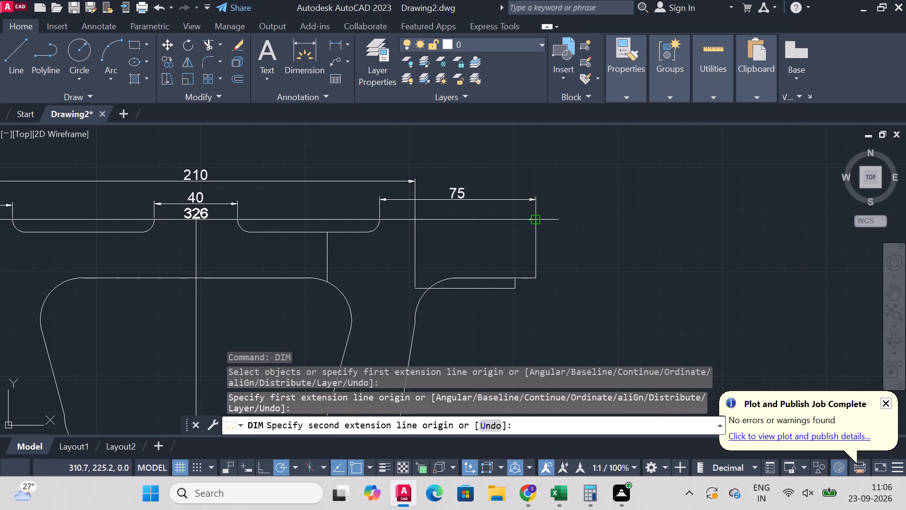
left_click(537, 218)
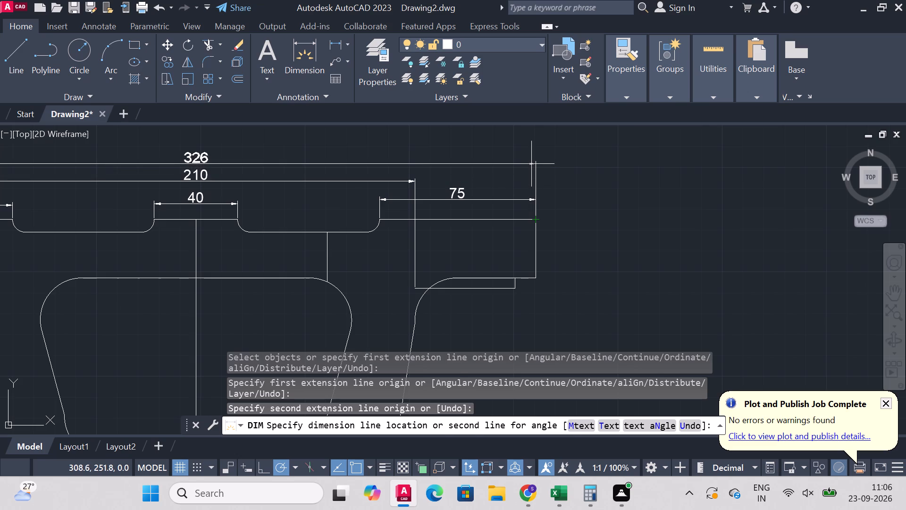
left_click(531, 164)
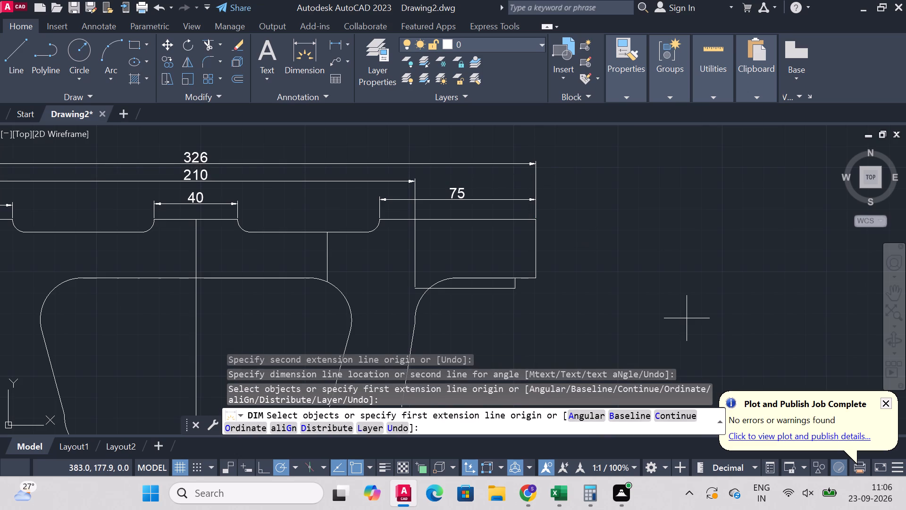
Add radius dimensions to the outer and inner semicircular arches at the base, with the texts outside the arches on opposite sides.
scroll(377, 312, "down", 2)
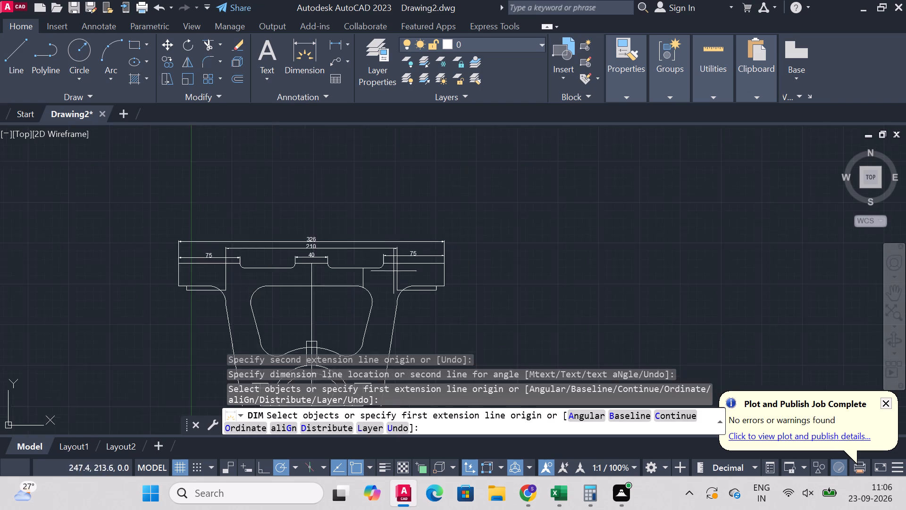
scroll(394, 270, "down", 3)
scroll(379, 333, "up", 2)
scroll(84, 295, "up", 1)
scroll(332, 307, "up", 1)
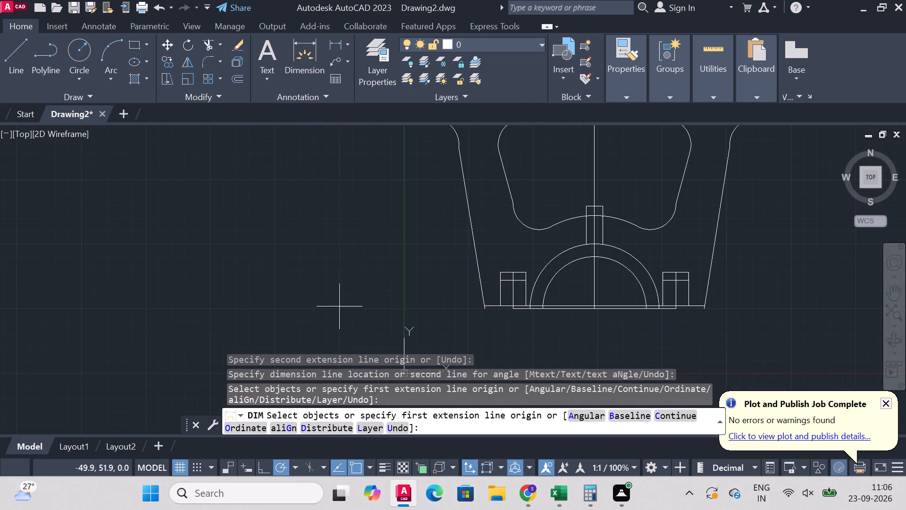
scroll(777, 311, "up", 1)
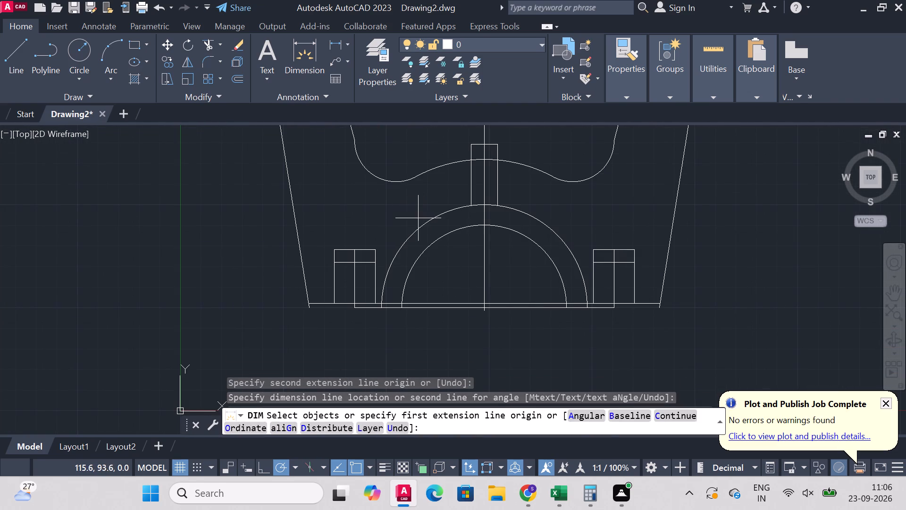
left_click(420, 225)
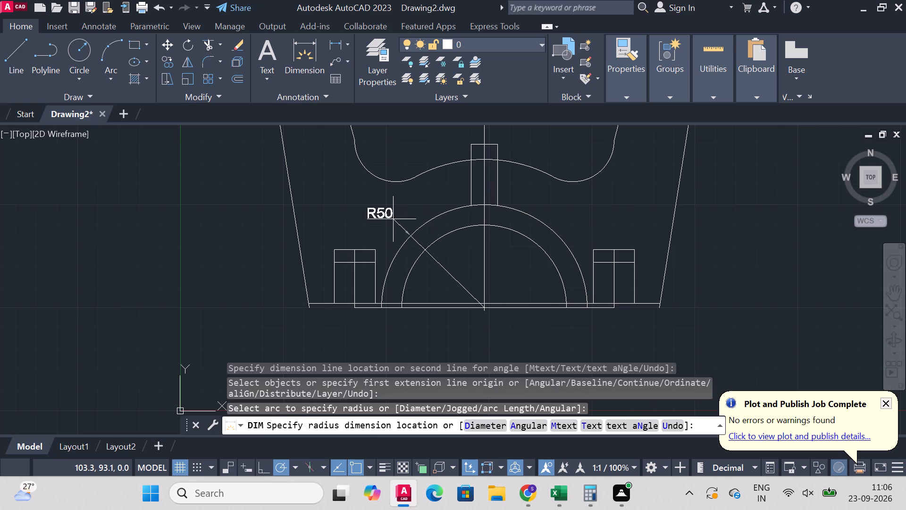
left_click(398, 219)
left_click(540, 246)
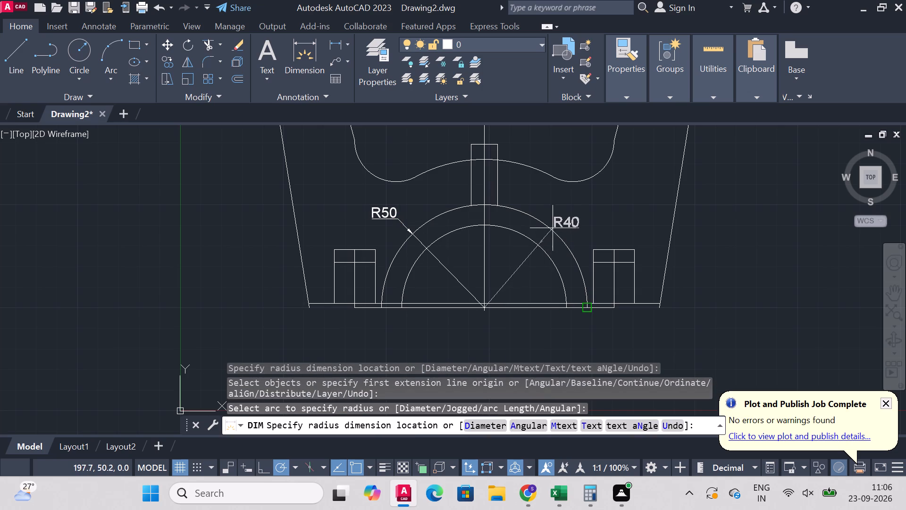
left_click(560, 218)
Add radius dimensions to the pocket's wide bottom arc and its lower right corner arc, with both texts inside the pocket.
scroll(450, 170, "down", 2)
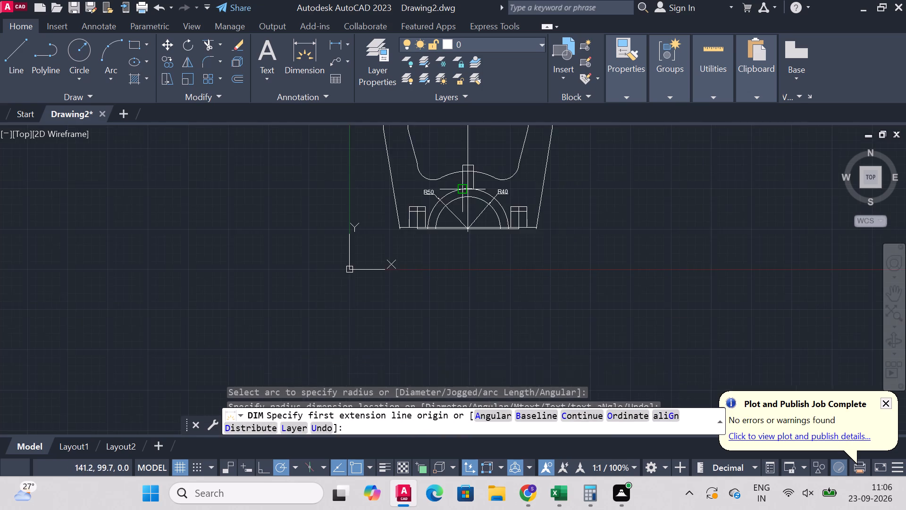
scroll(462, 169, "up", 3)
left_click(423, 186)
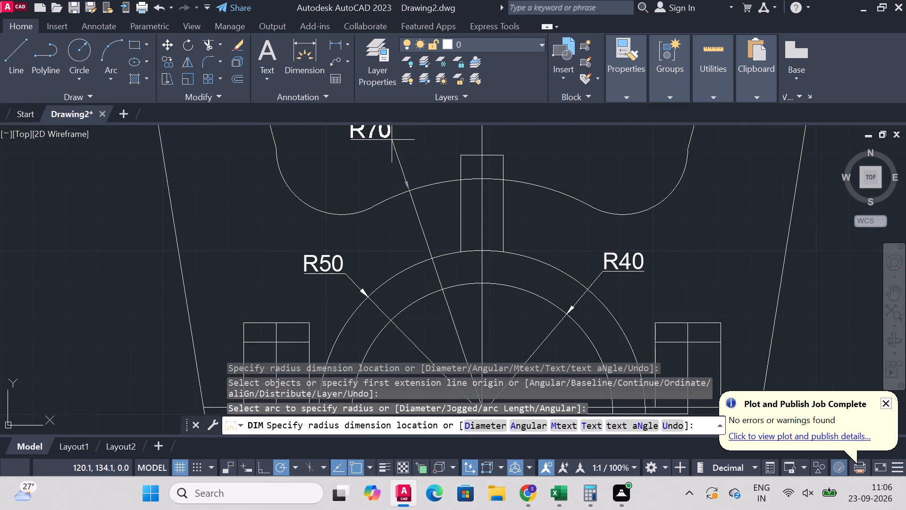
left_click(392, 139)
scroll(614, 179, "down", 3)
scroll(629, 125, "up", 2)
scroll(614, 180, "down", 3)
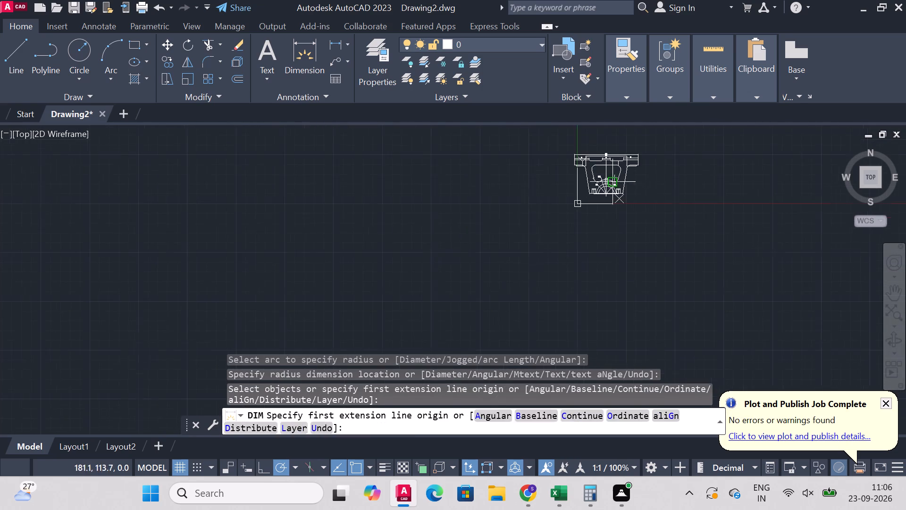
scroll(614, 159, "up", 3)
scroll(613, 249, "up", 2)
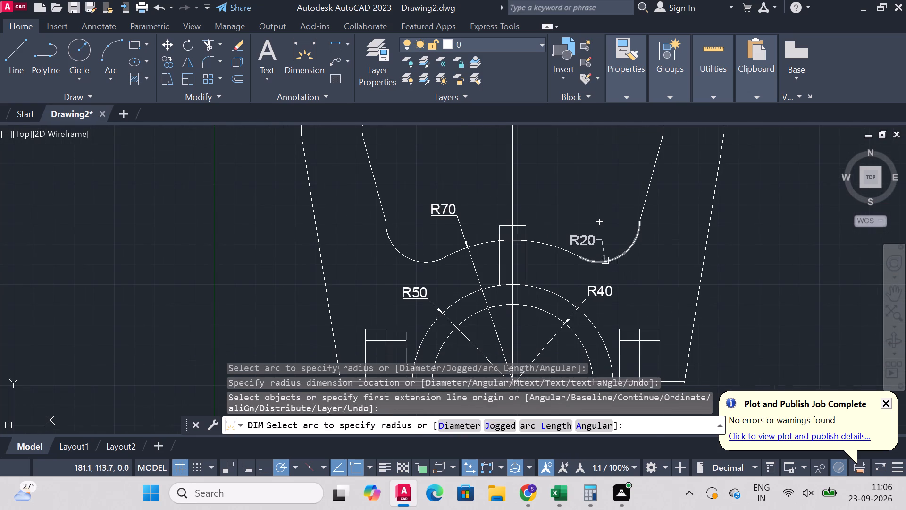
left_click(605, 261)
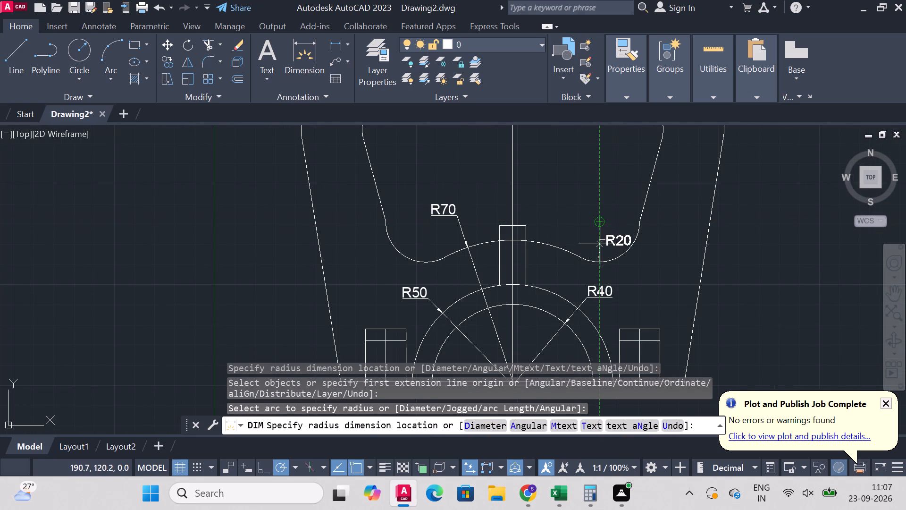
left_click(596, 233)
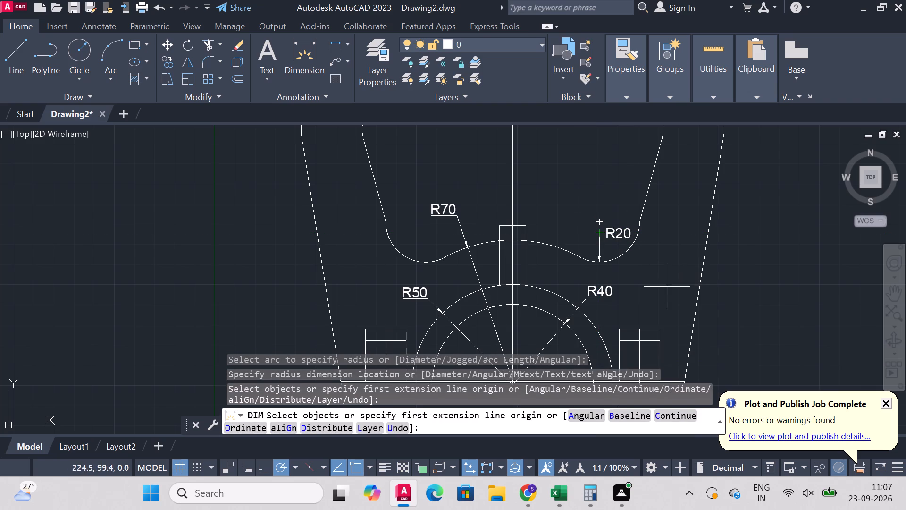
Dimension the left base rectangle's full height and its inner horizontal line's height, placing both dimension lines outside the left sloping side.
scroll(801, 261, "down", 2)
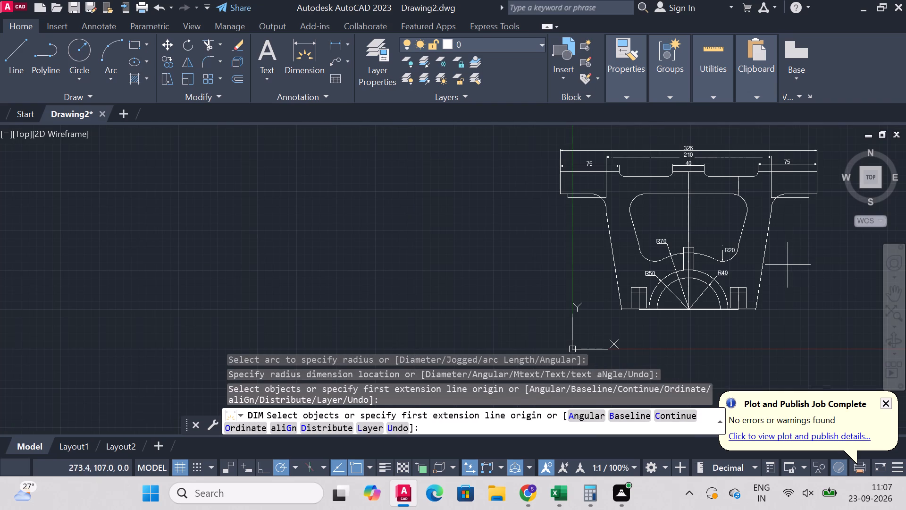
scroll(557, 282, "up", 3)
scroll(666, 306, "down", 4)
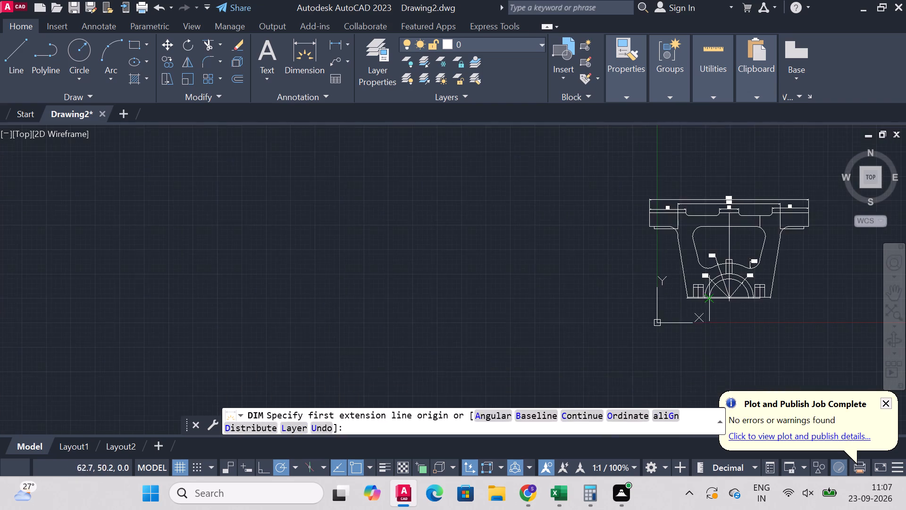
scroll(719, 304, "up", 2)
scroll(680, 281, "up", 2)
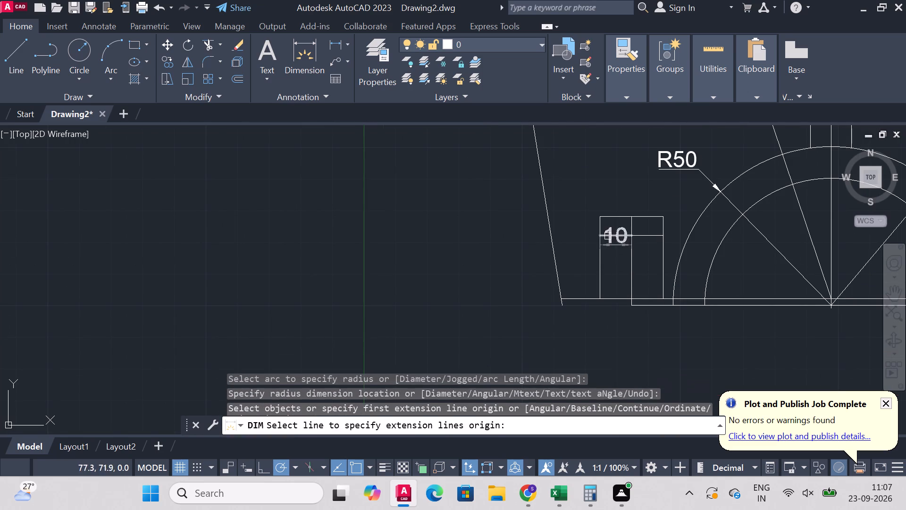
left_click(599, 217)
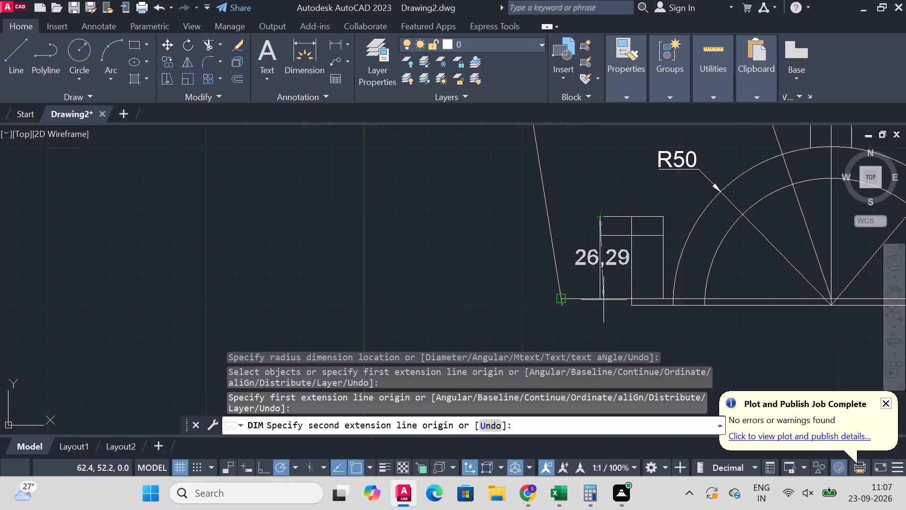
left_click(598, 302)
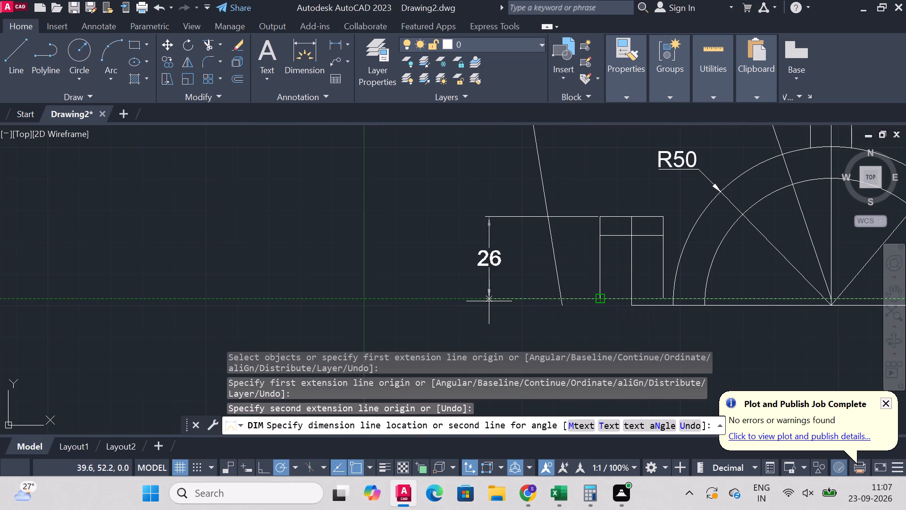
left_click(488, 301)
left_click(602, 238)
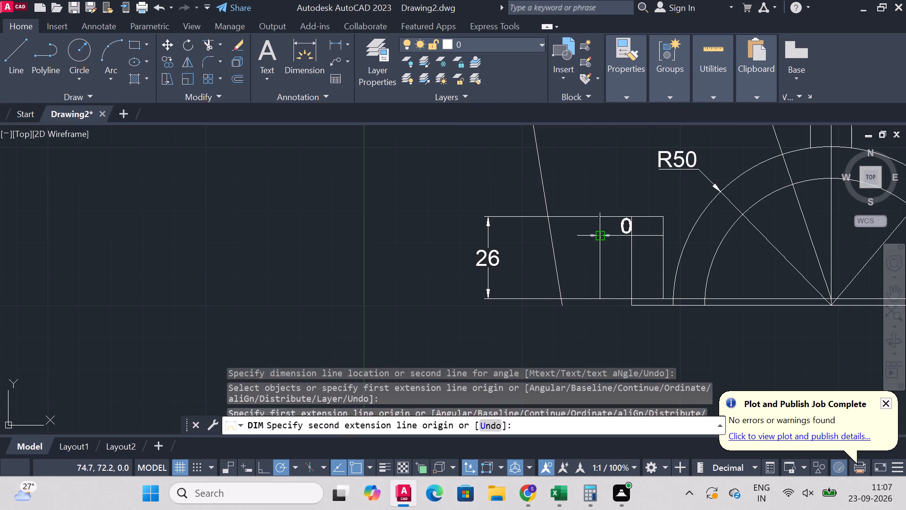
left_click(600, 298)
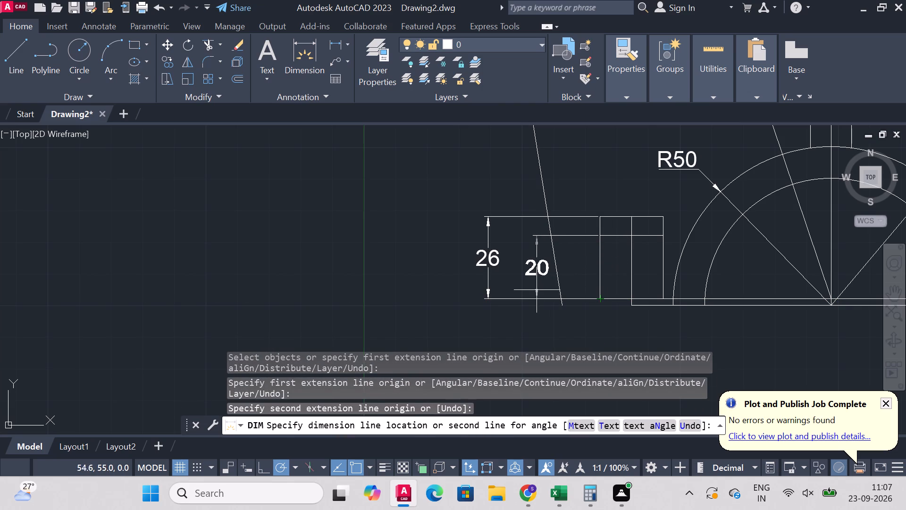
left_click(515, 289)
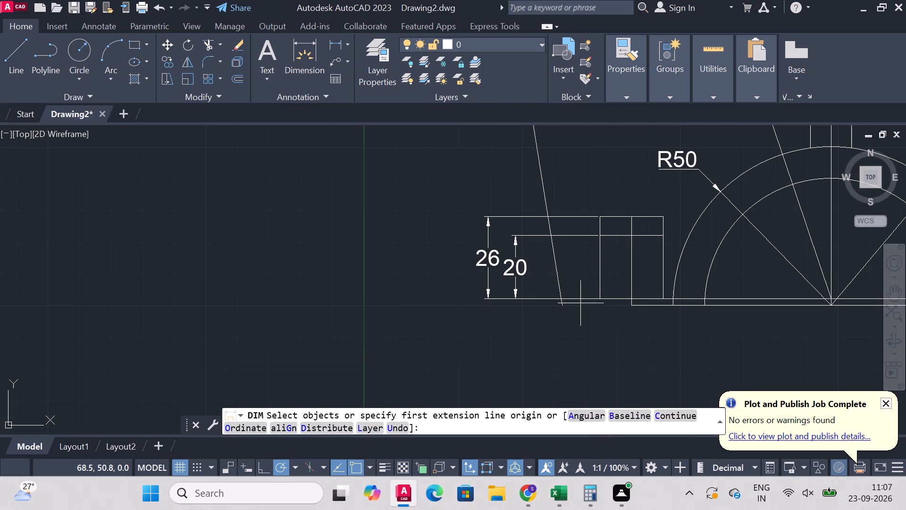
Dimension the small vertical offset between the two base lines, placed outside the left sloping side beside the height dimensions.
scroll(605, 305, "up", 1)
left_click(649, 308)
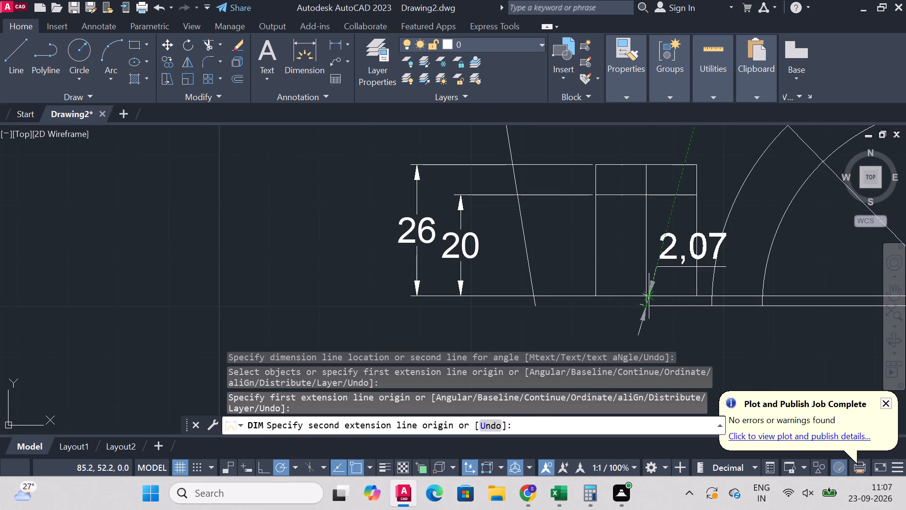
scroll(646, 296, "up", 2)
left_click(637, 298)
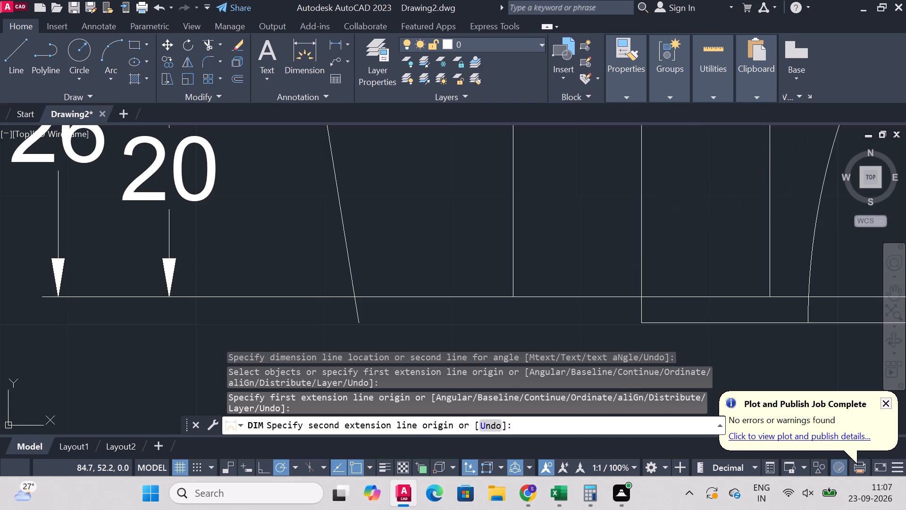
scroll(208, 311, "down", 2)
scroll(207, 314, "up", 1)
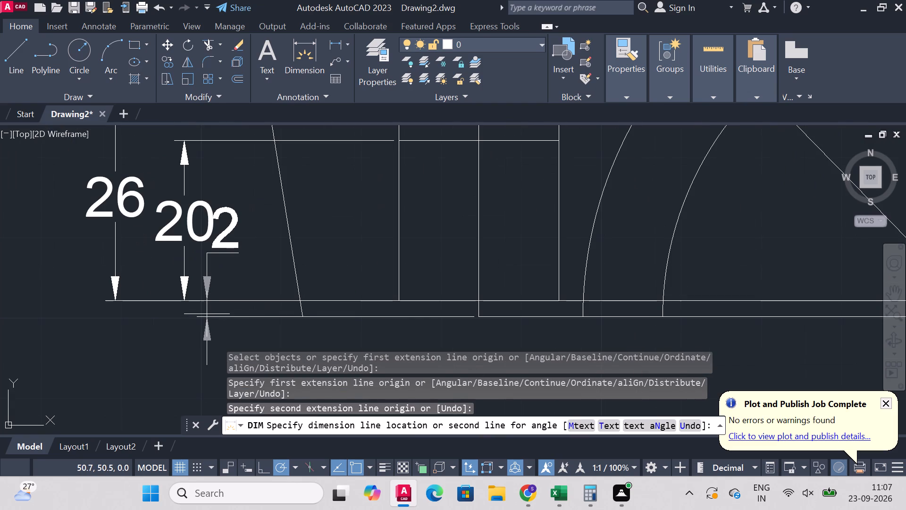
left_click(206, 317)
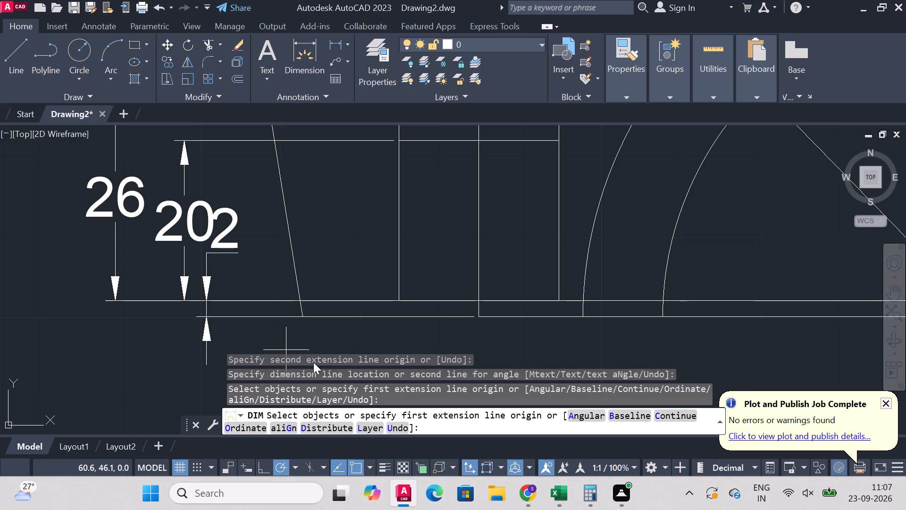
Dimension the horizontal distance between the vertical centre lines of the two base rectangles, placing the dimension line below the base.
scroll(524, 221, "down", 3)
scroll(629, 239, "up", 2)
scroll(494, 247, "down", 2)
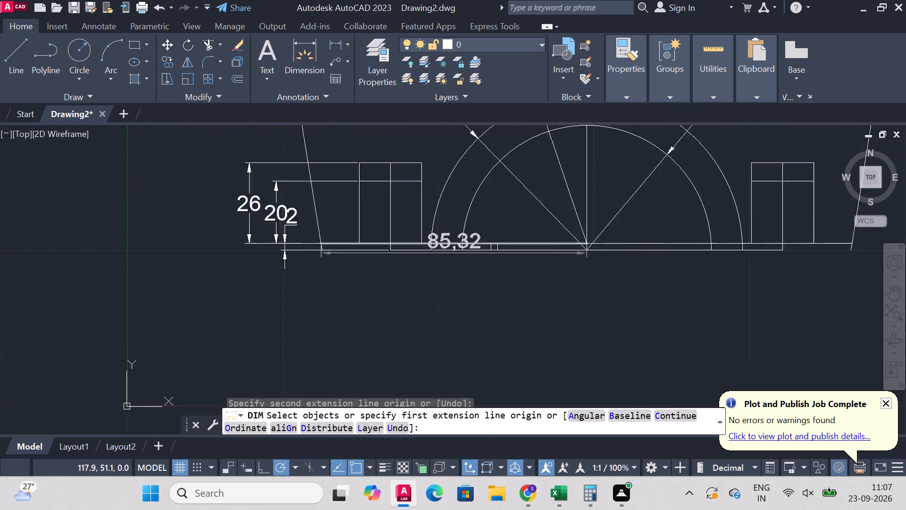
scroll(439, 249, "up", 1)
left_click(423, 244)
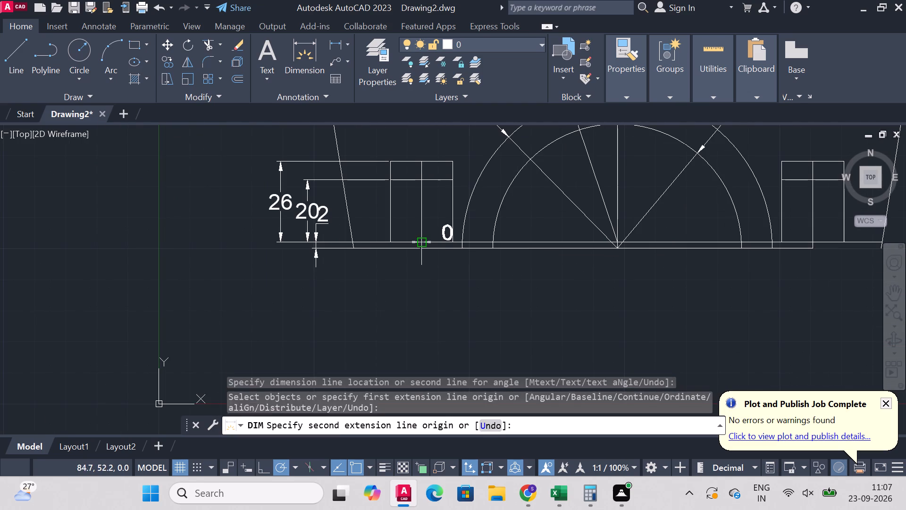
left_click(812, 243)
left_click(810, 272)
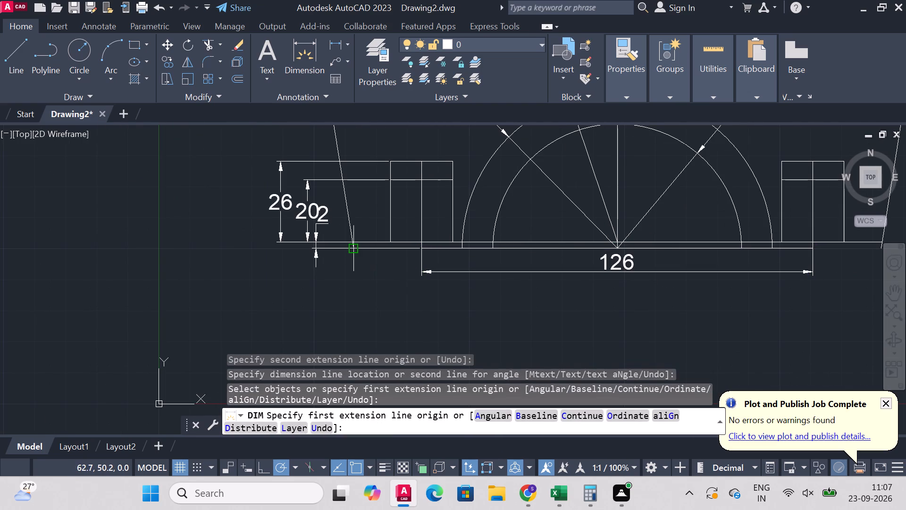
Dimension the base's overall width between the sloping sides as 170 mm, placed below the 126 dimension, and end the dimension command.
scroll(353, 237, "down", 1)
scroll(353, 237, "up", 2)
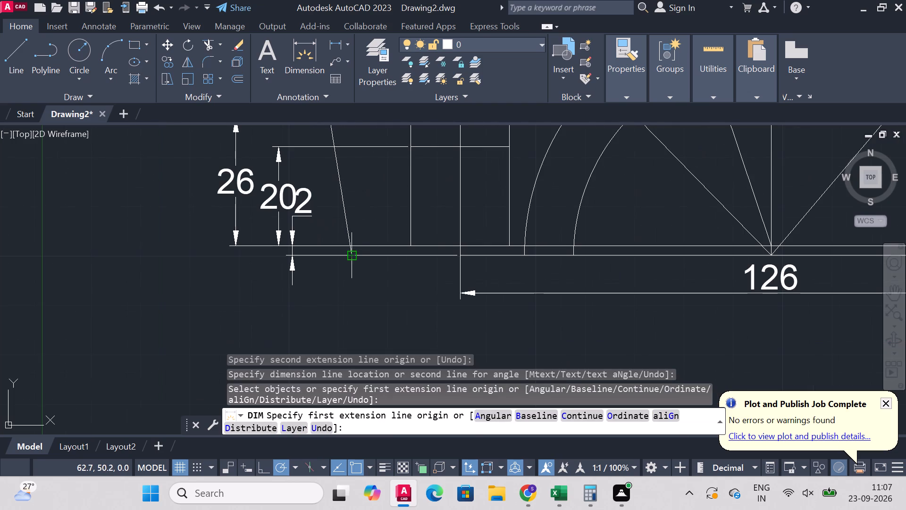
left_click(348, 246)
scroll(488, 271, "down", 3)
scroll(639, 267, "up", 2)
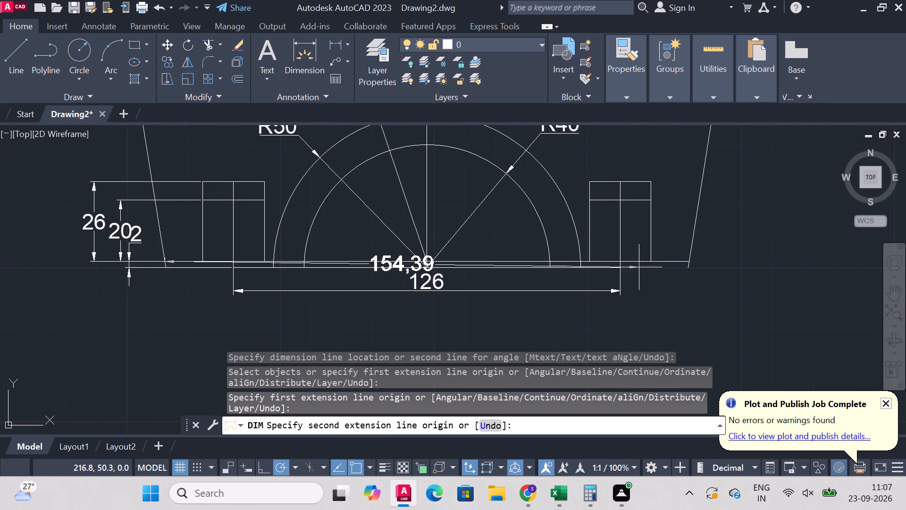
scroll(661, 262, "up", 2)
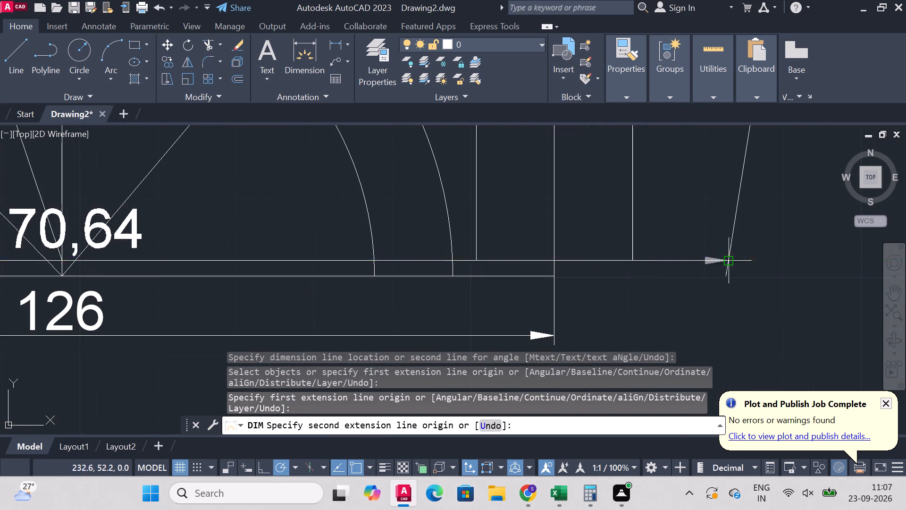
left_click(728, 258)
scroll(704, 263, "down", 2)
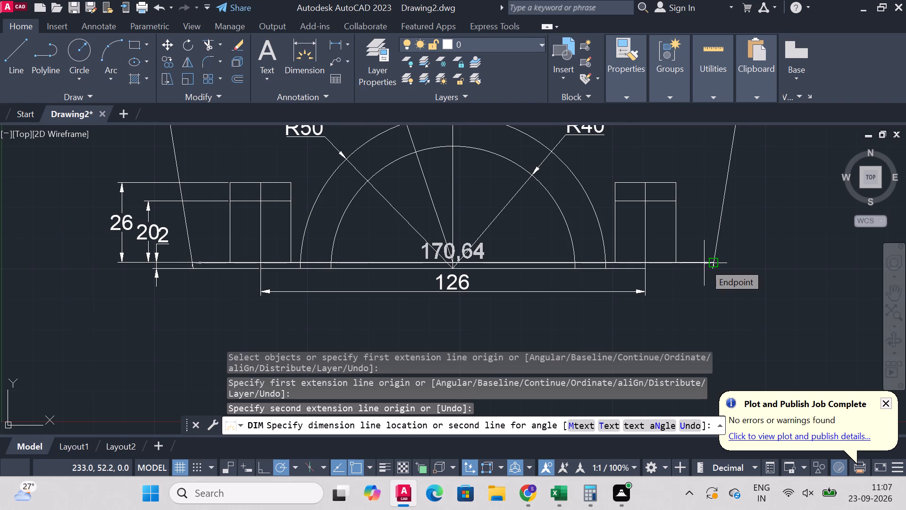
key("ctrl+z")
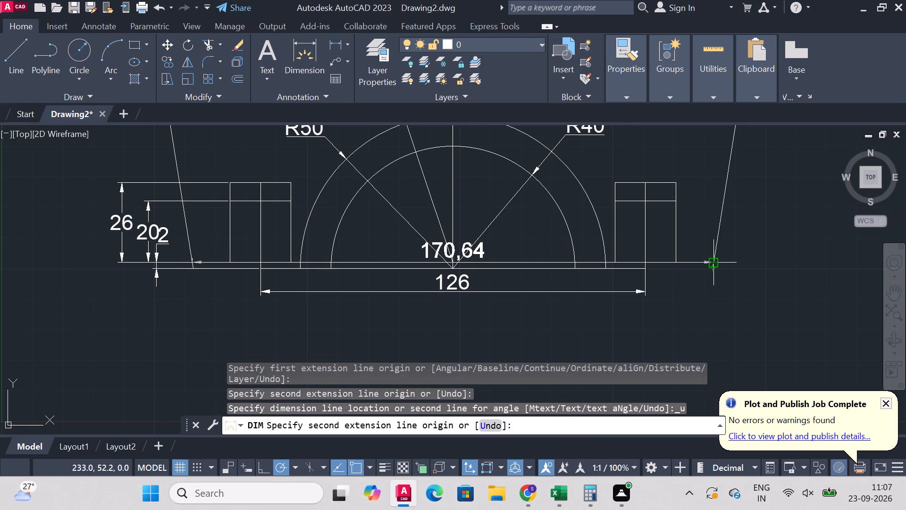
type("170")
key("Return")
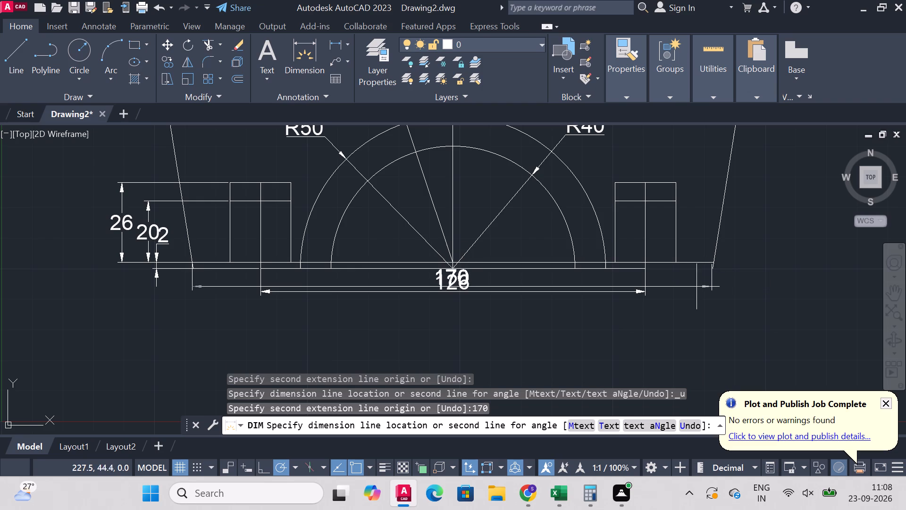
left_click(696, 315)
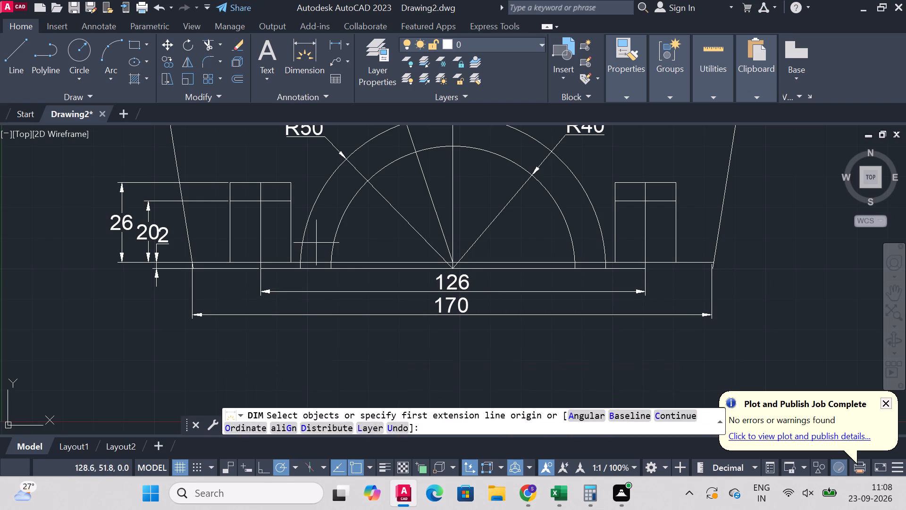
right_click_drag(297, 251, 294, 257)
left_click(336, 201)
Dimension the profile's overall height as 175 mm down from the upper left corner, placing the dimension line outside the left flange.
scroll(243, 272, "down", 3)
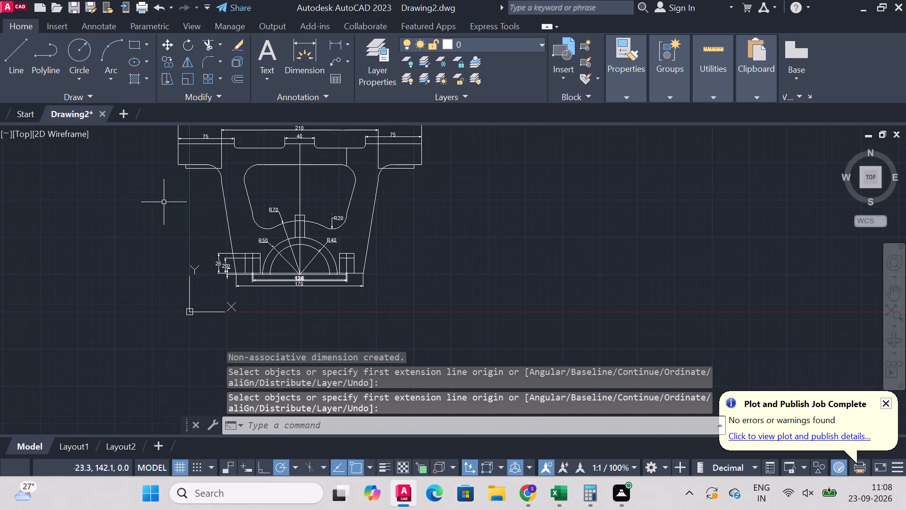
scroll(117, 187, "down", 2)
scroll(72, 186, "up", 2)
scroll(218, 228, "up", 1)
scroll(230, 231, "down", 1)
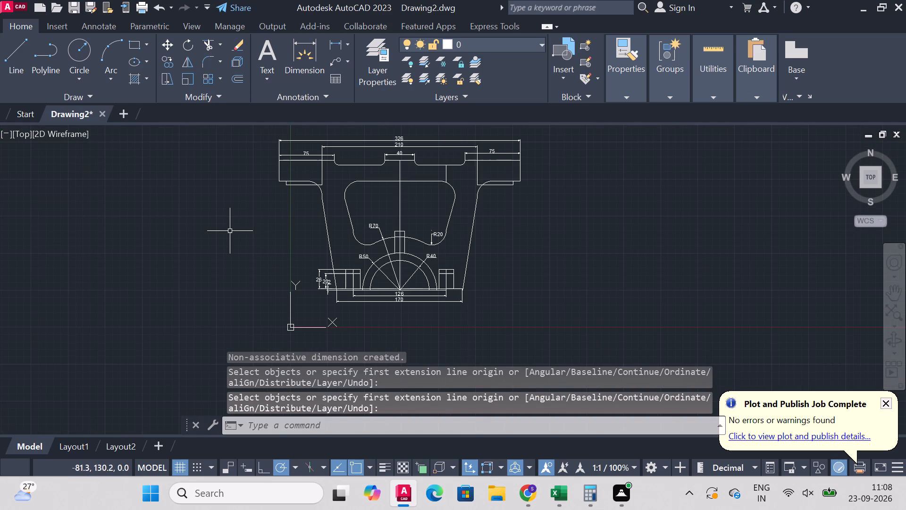
scroll(232, 211, "up", 1)
right_click(195, 222)
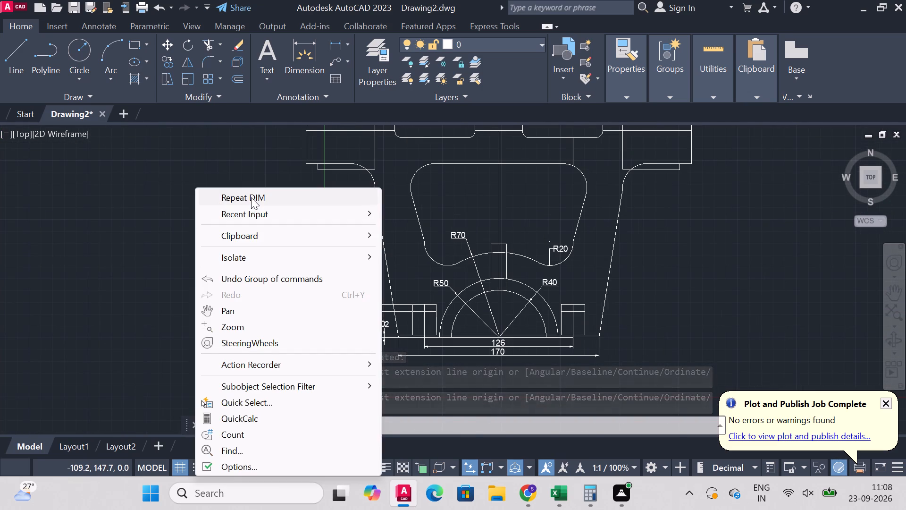
left_click(251, 197)
scroll(226, 203, "down", 1)
scroll(219, 195, "up", 1)
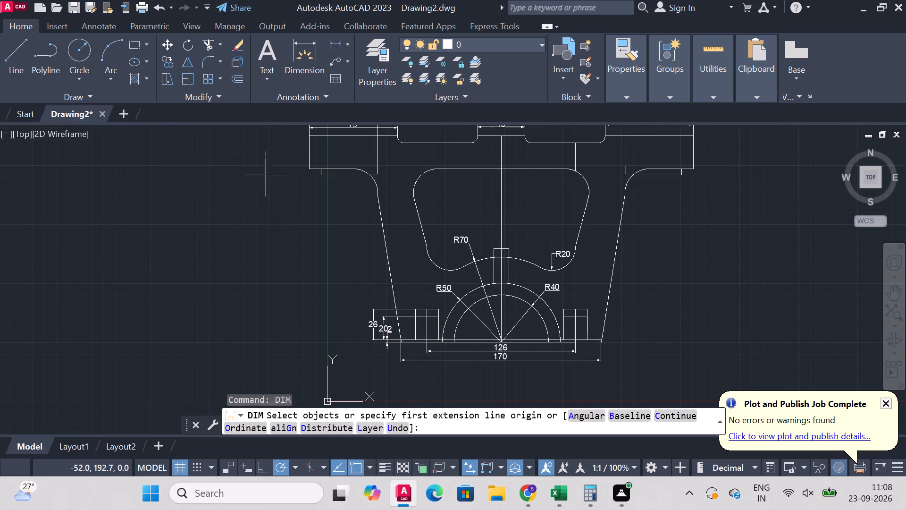
left_click(310, 136)
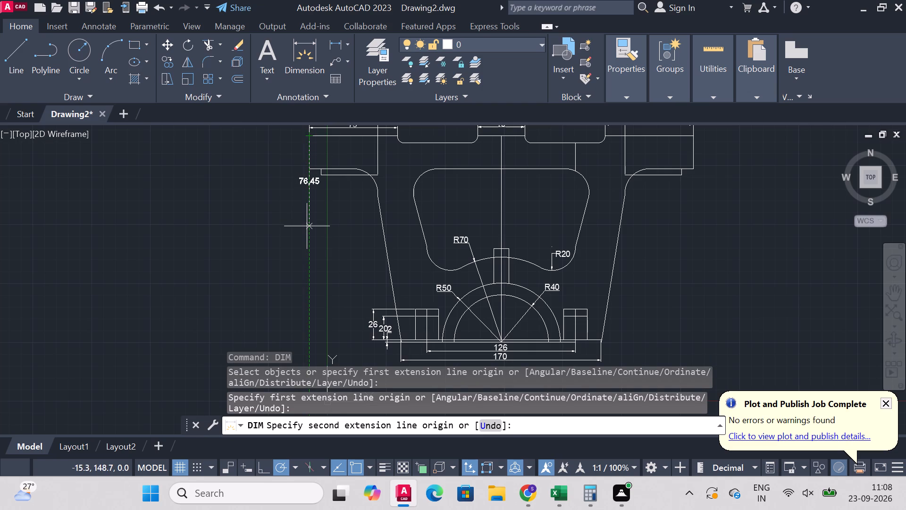
type("174")
key("BackSpace")
key("5")
key("Return")
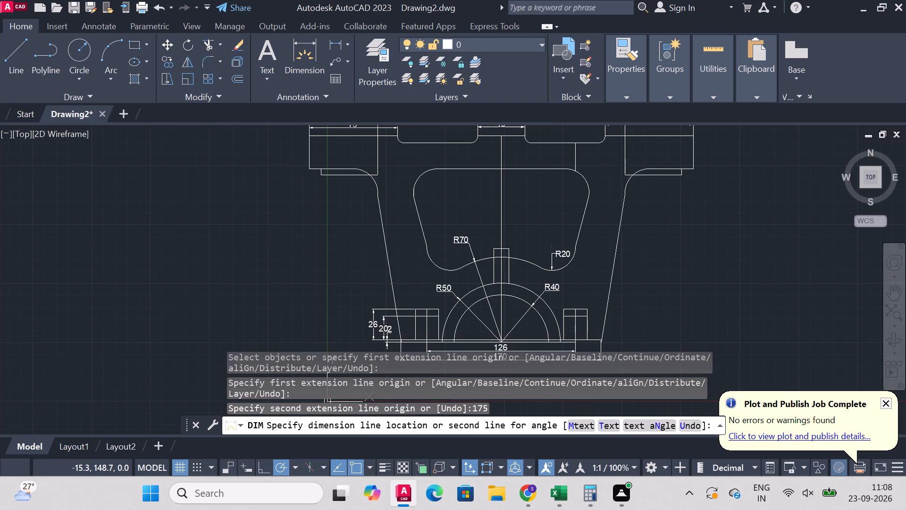
scroll(308, 226, "down", 2)
scroll(313, 219, "up", 1)
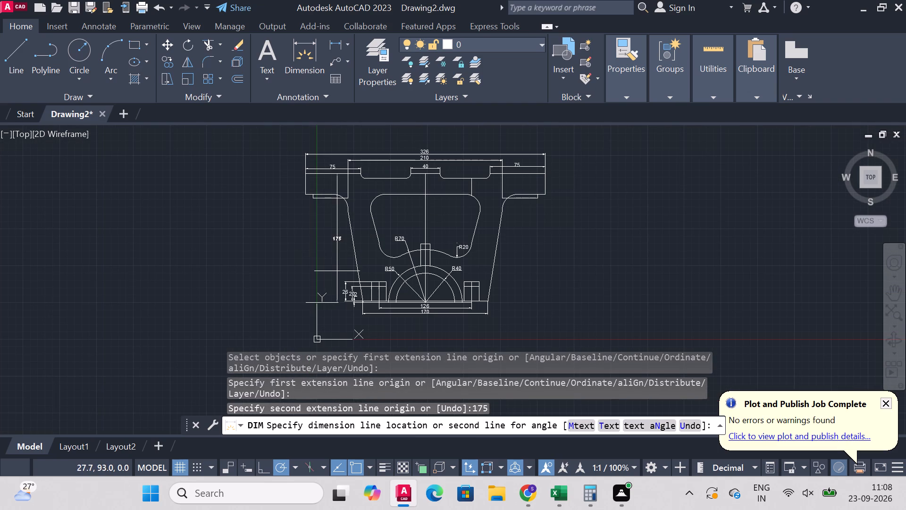
left_click(296, 272)
Add a radius dimension to the pocket's upper right corner arc, with its text inside the pocket.
scroll(347, 303, "up", 3)
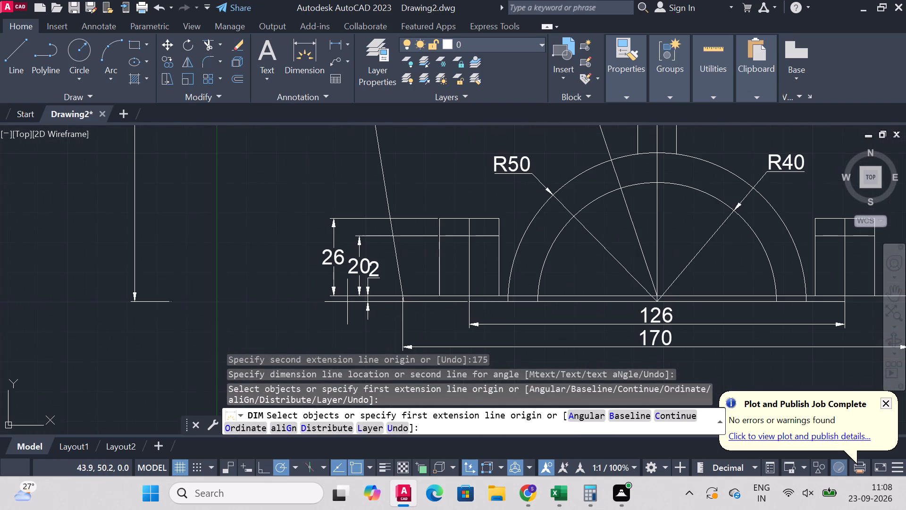
scroll(347, 302, "up", 1)
scroll(347, 302, "down", 3)
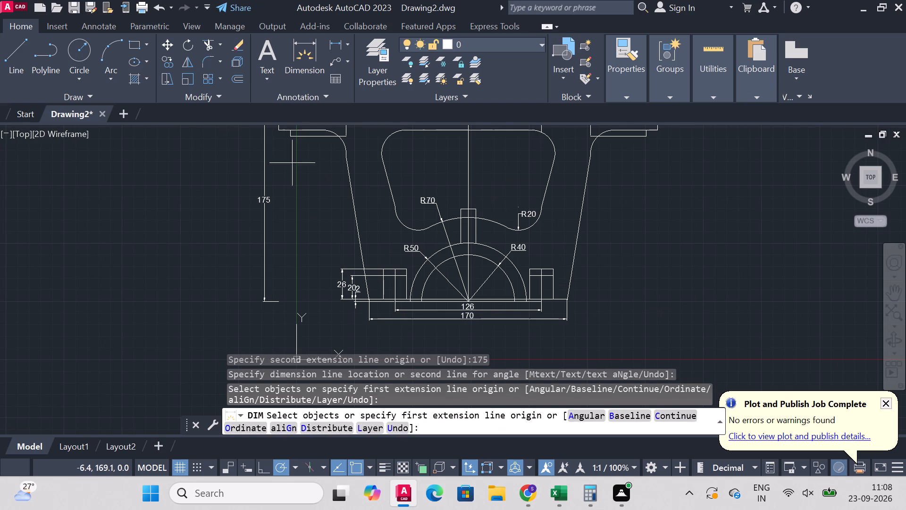
scroll(516, 209, "down", 3)
scroll(518, 177, "up", 4)
scroll(566, 283, "down", 2)
scroll(562, 290, "up", 2)
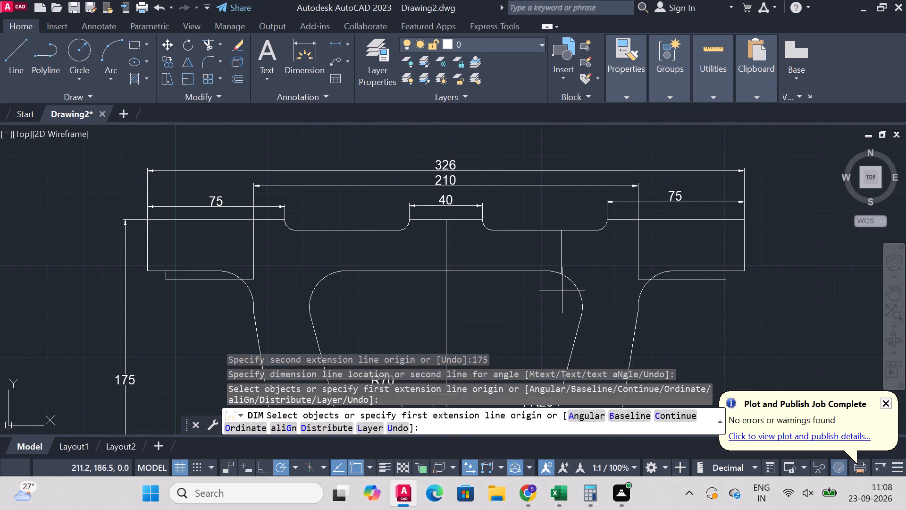
scroll(565, 282, "up", 2)
left_click(568, 278)
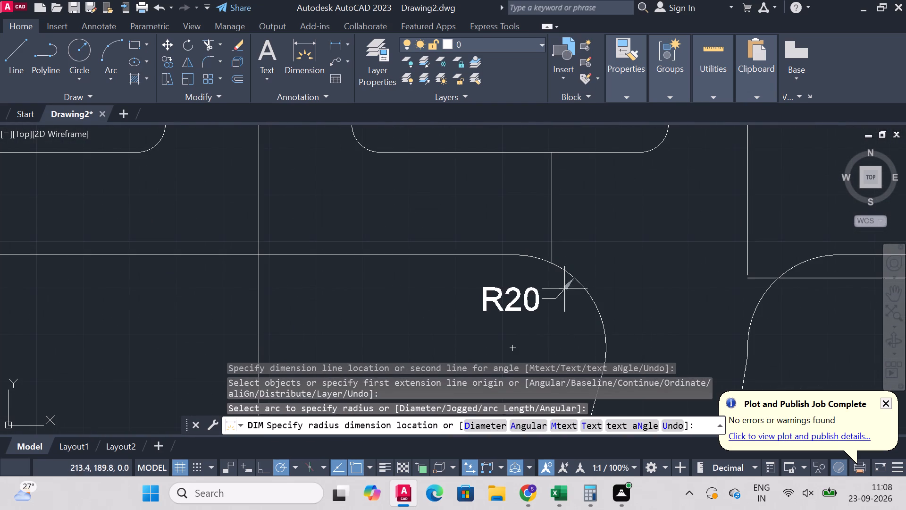
left_click(522, 340)
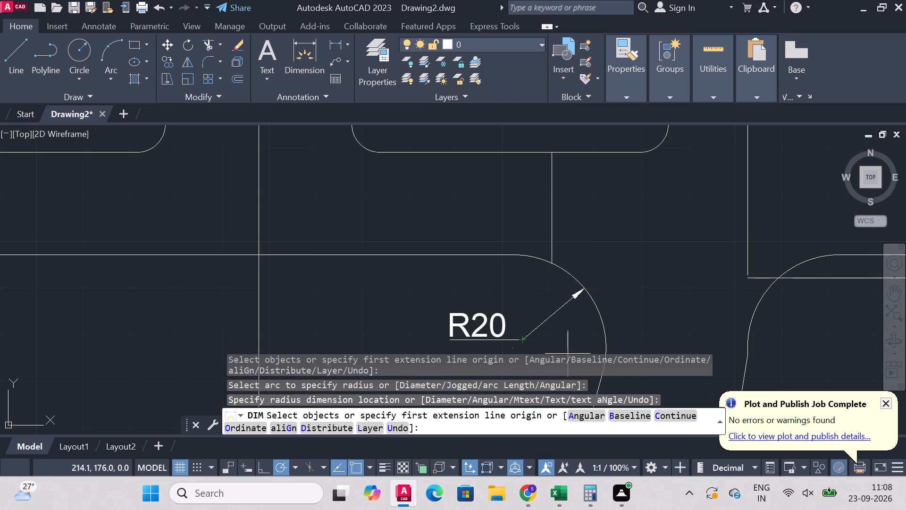
Add a radius dimension to the fillet joining the right flange to the right sloping side, with its text outside the profile.
scroll(639, 306, "down", 3)
scroll(714, 318, "up", 3)
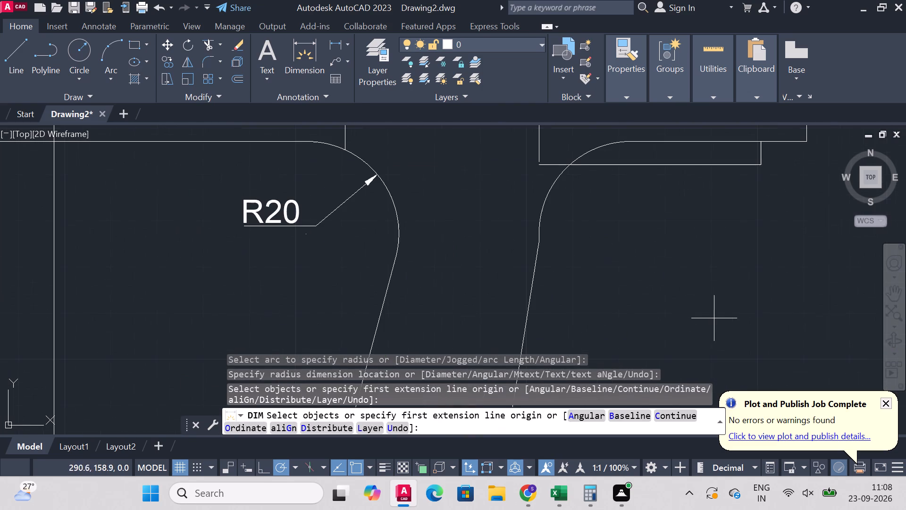
left_click(552, 188)
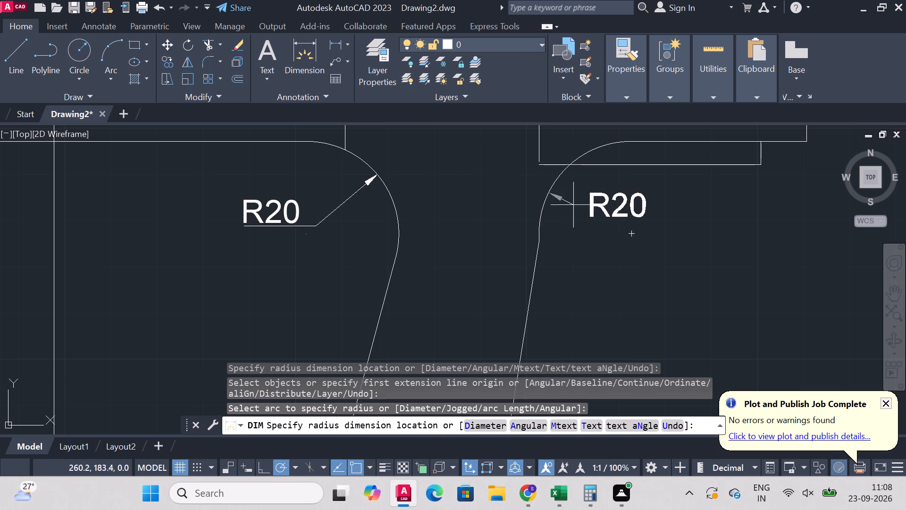
left_click(609, 220)
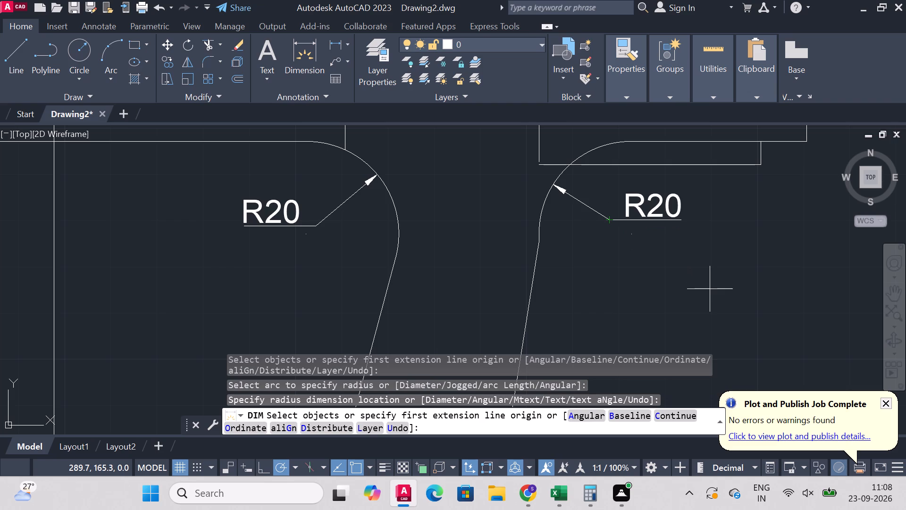
Dimension the short vertical line between the right top recess and the pocket, placing the dimension just left of that line.
scroll(601, 217, "down", 3)
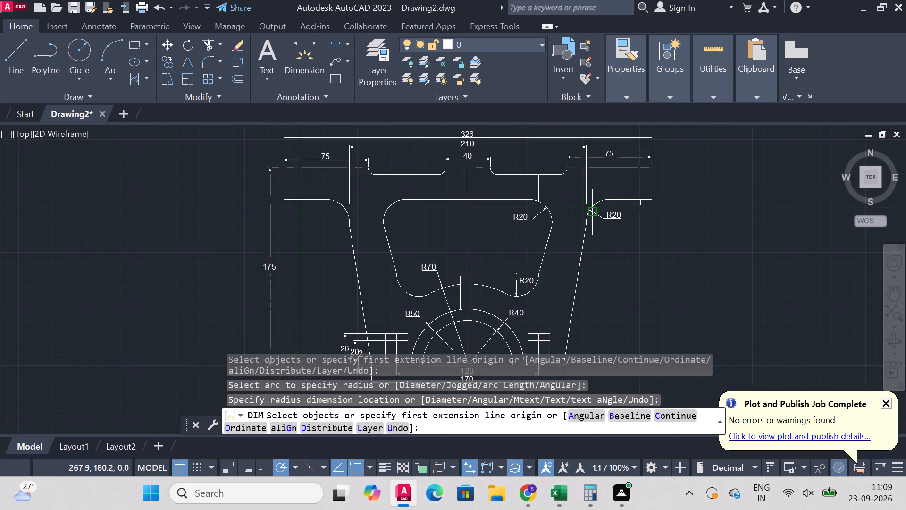
scroll(505, 183, "up", 3)
left_click(638, 197)
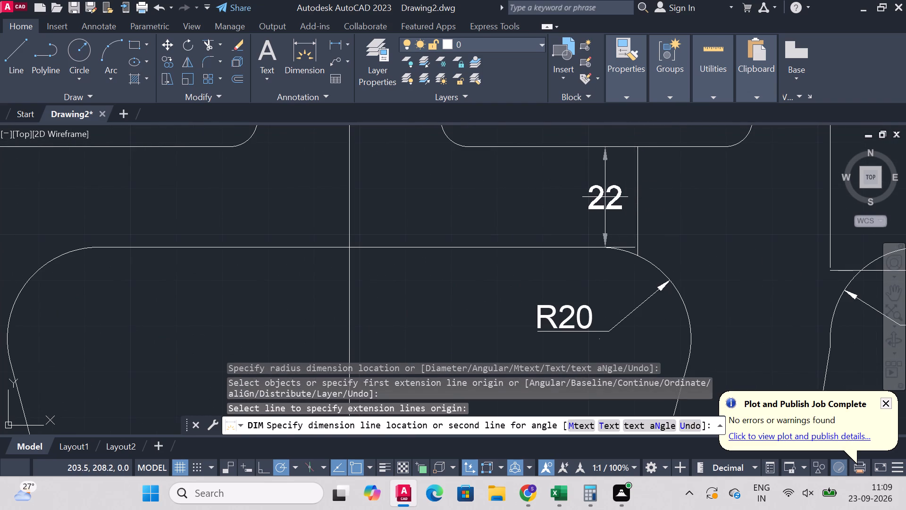
left_click(605, 197)
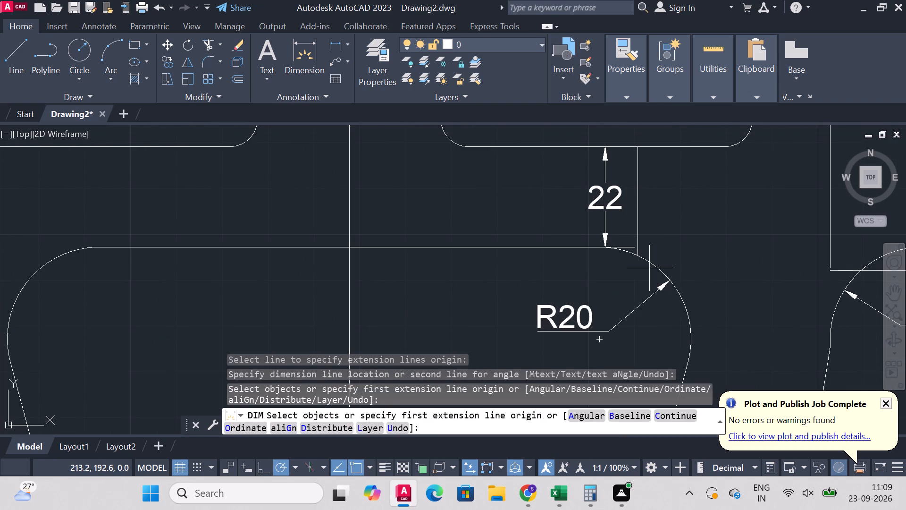
Dimension the left top recess's depth as 6 mm from the central boss's left corner, placed inside the recess, and end the dimension command.
scroll(445, 148, "down", 3)
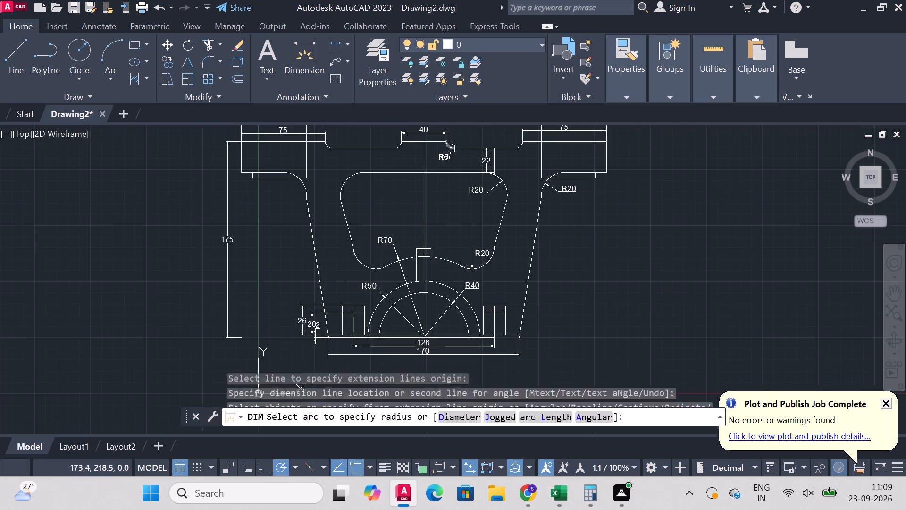
scroll(421, 169, "down", 2)
scroll(394, 143, "up", 5)
scroll(484, 201, "down", 1)
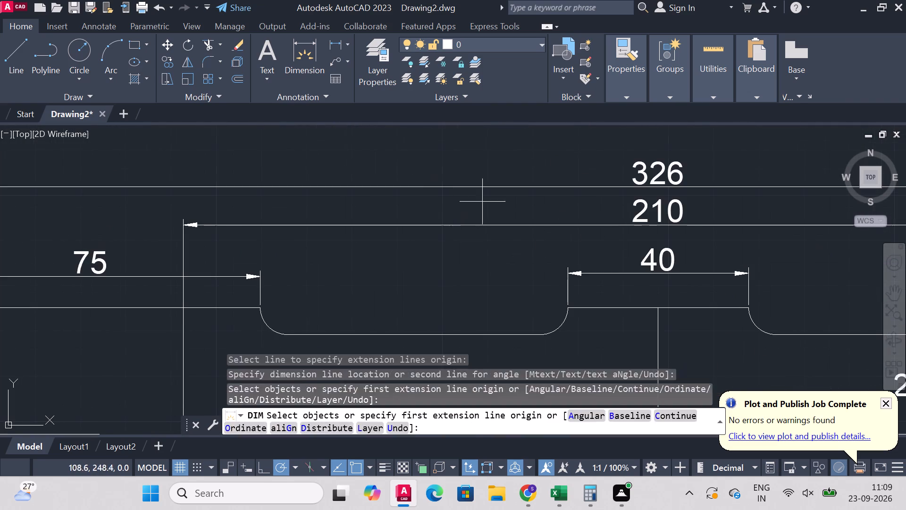
scroll(520, 269, "up", 2)
left_click(559, 265)
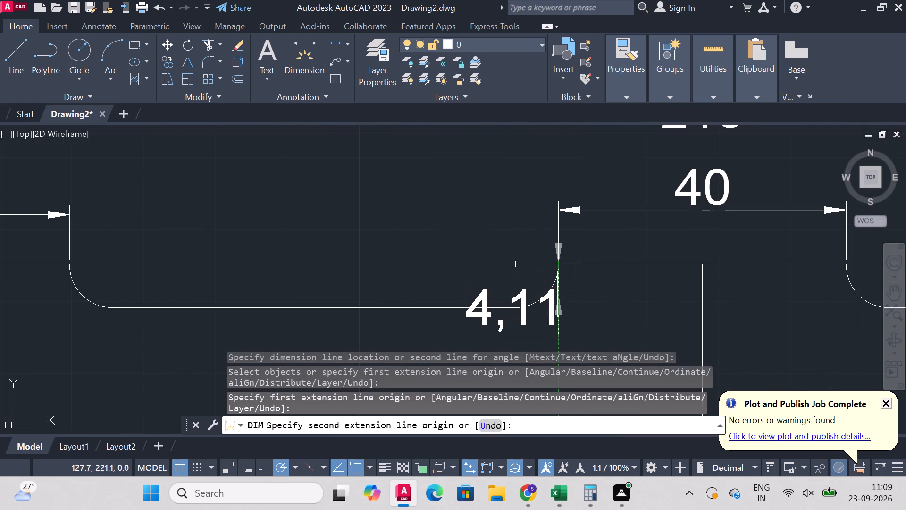
key("6")
key("Return")
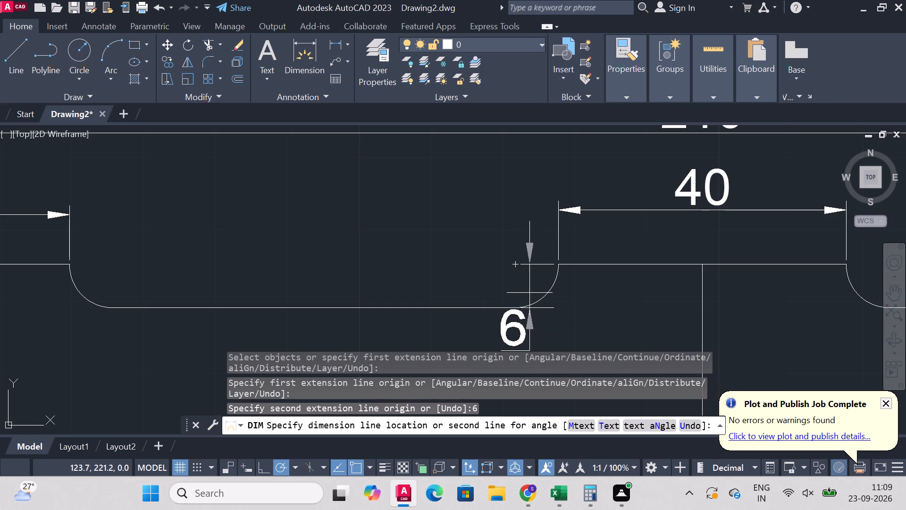
left_click(492, 292)
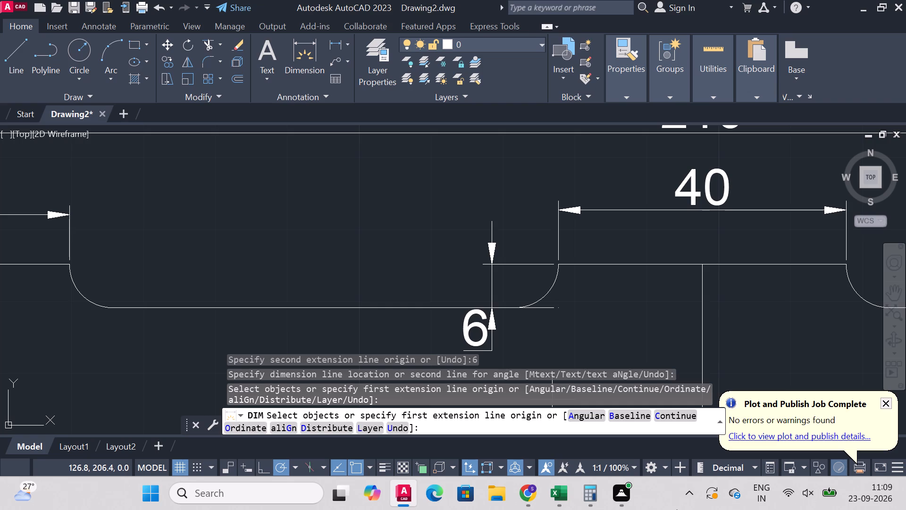
scroll(656, 509, "down", 3)
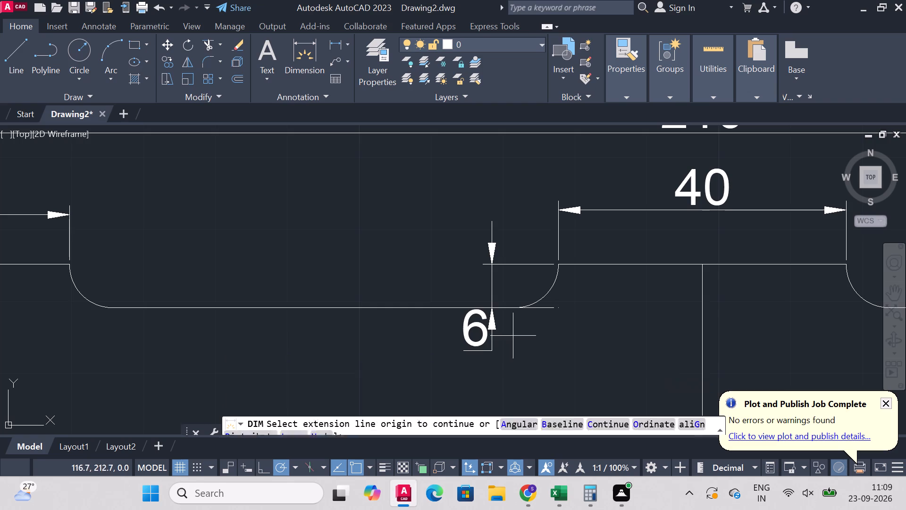
scroll(513, 261, "down", 3)
scroll(448, 269, "down", 2)
right_click(521, 180)
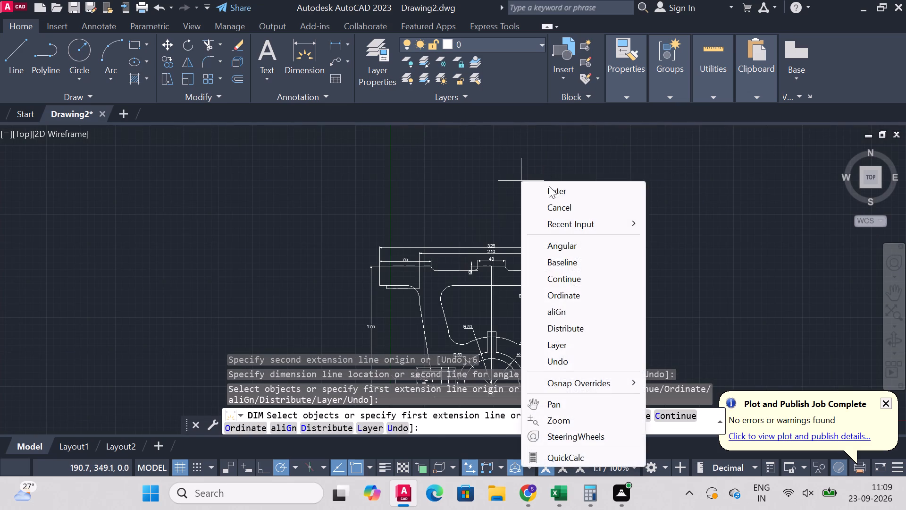
left_click(549, 188)
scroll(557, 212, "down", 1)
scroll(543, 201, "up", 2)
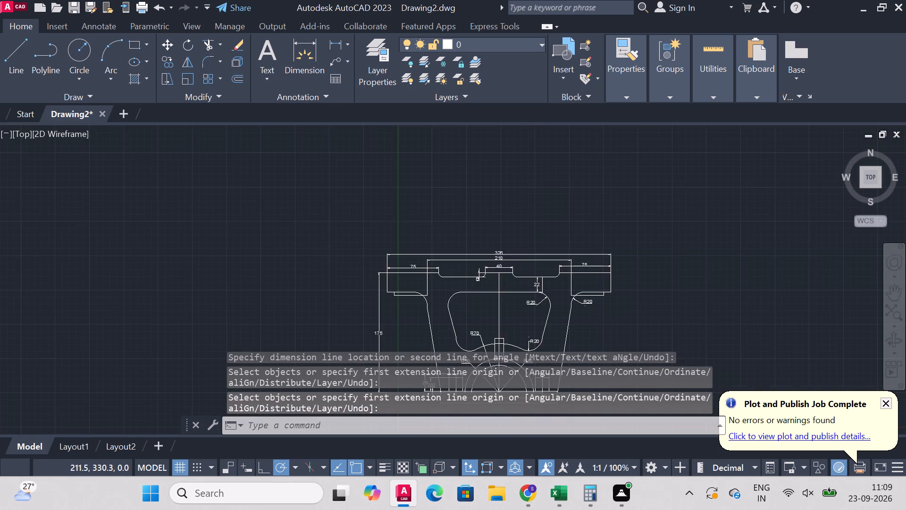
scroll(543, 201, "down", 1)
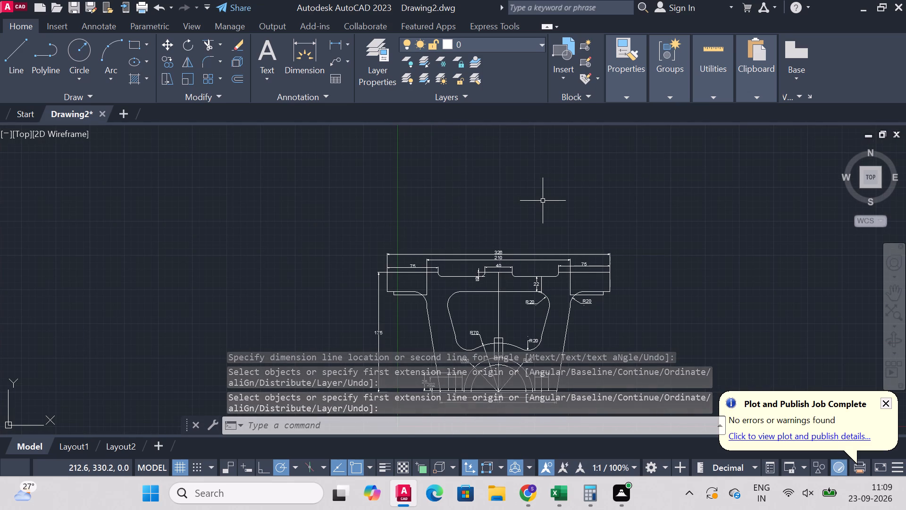
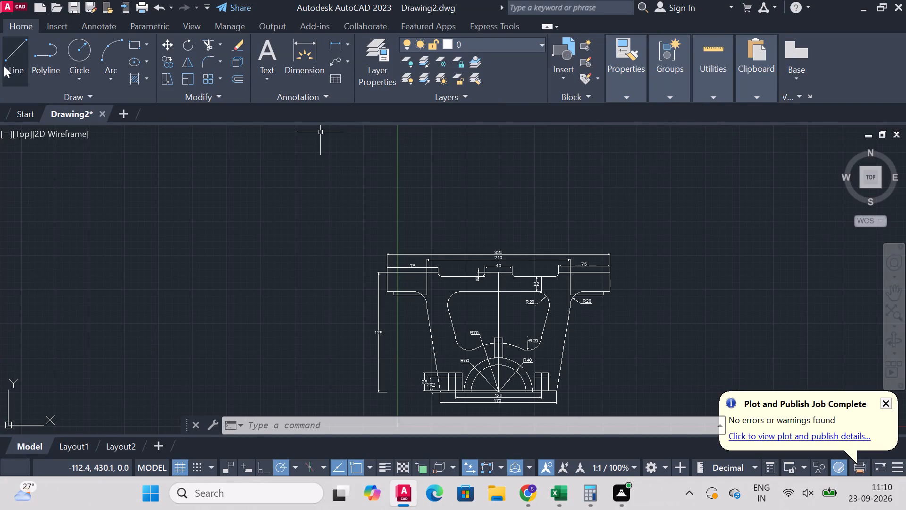
Draw a vertical construction line upward from the midpoint of the central boss's top edge, ending above the 326 overall dimension.
left_click(8, 68)
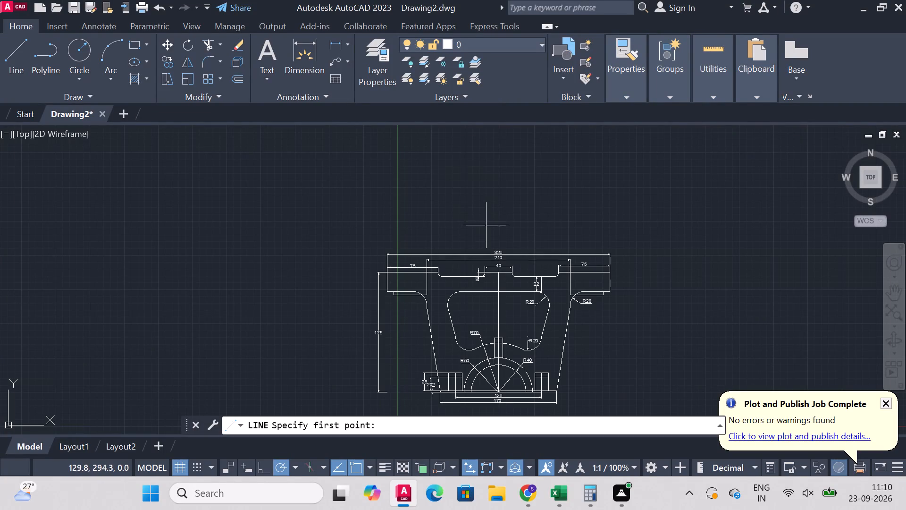
scroll(487, 225, "up", 1)
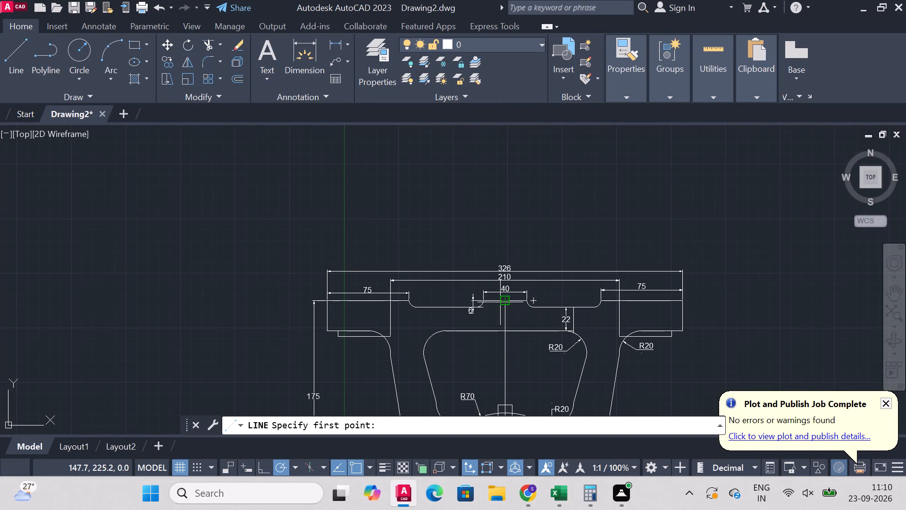
left_click(507, 300)
scroll(503, 167, "down", 2)
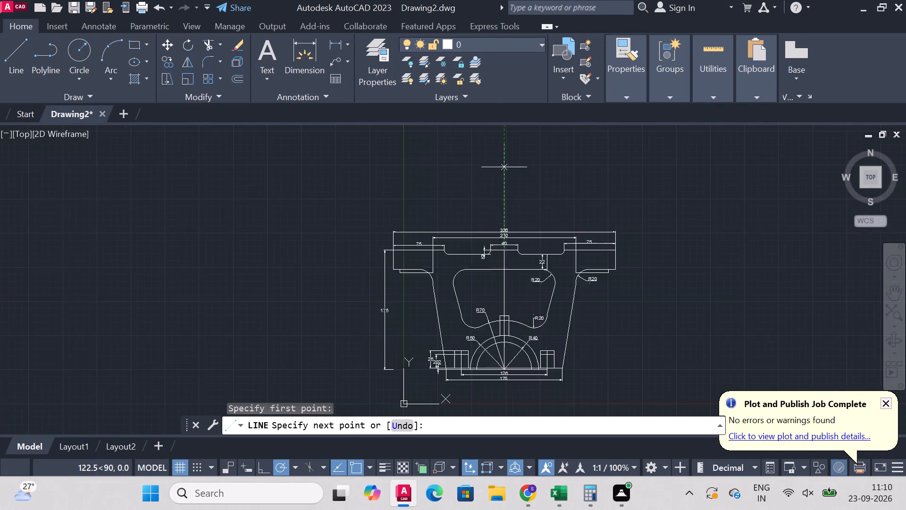
scroll(508, 160, "up", 1)
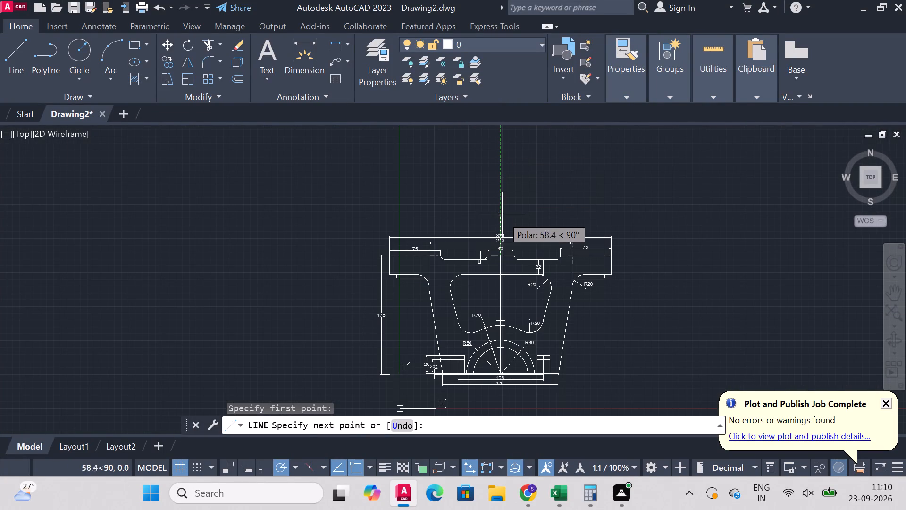
left_click(501, 210)
right_click(501, 212)
left_click(537, 217)
scroll(537, 229, "up", 2)
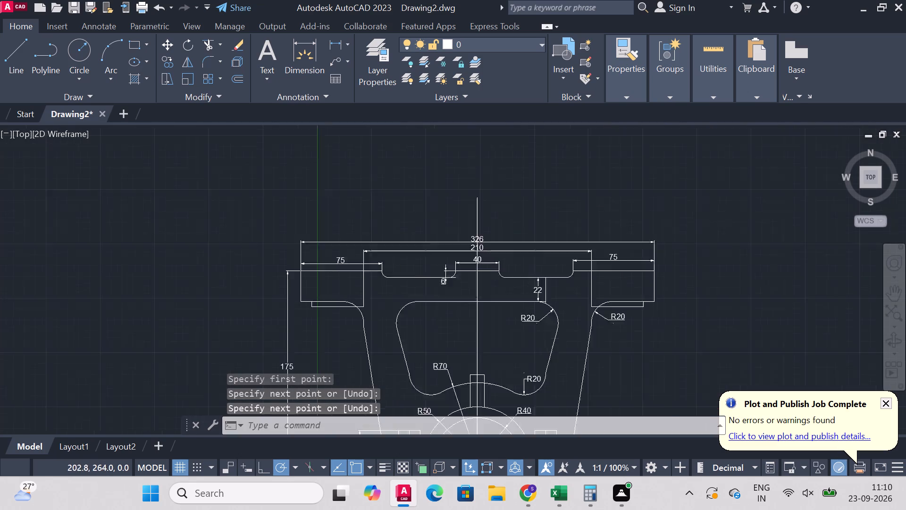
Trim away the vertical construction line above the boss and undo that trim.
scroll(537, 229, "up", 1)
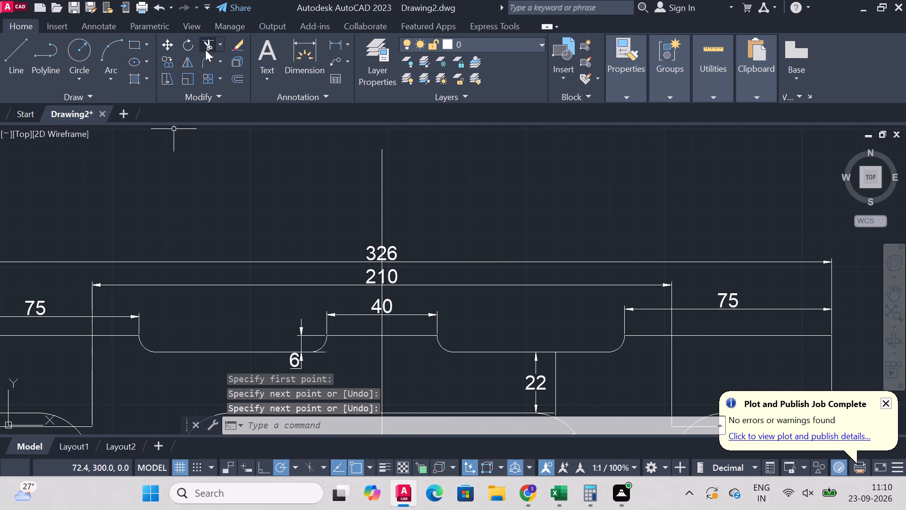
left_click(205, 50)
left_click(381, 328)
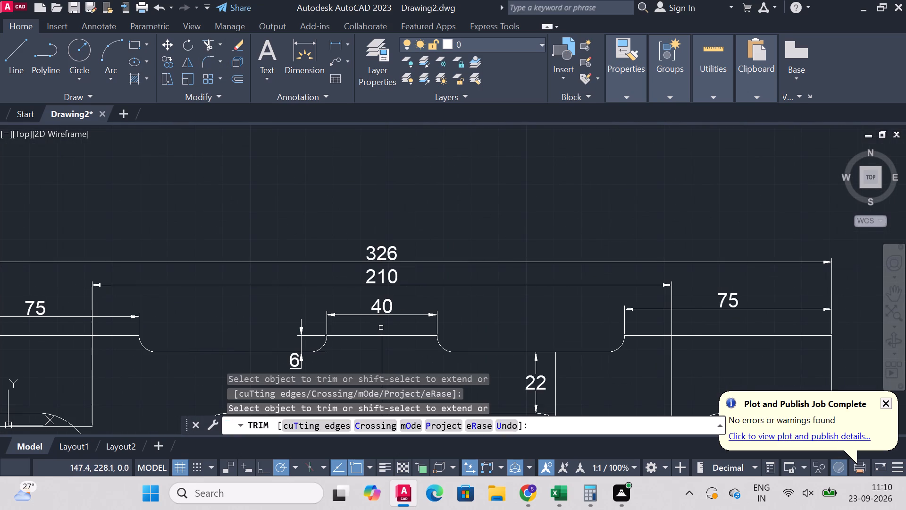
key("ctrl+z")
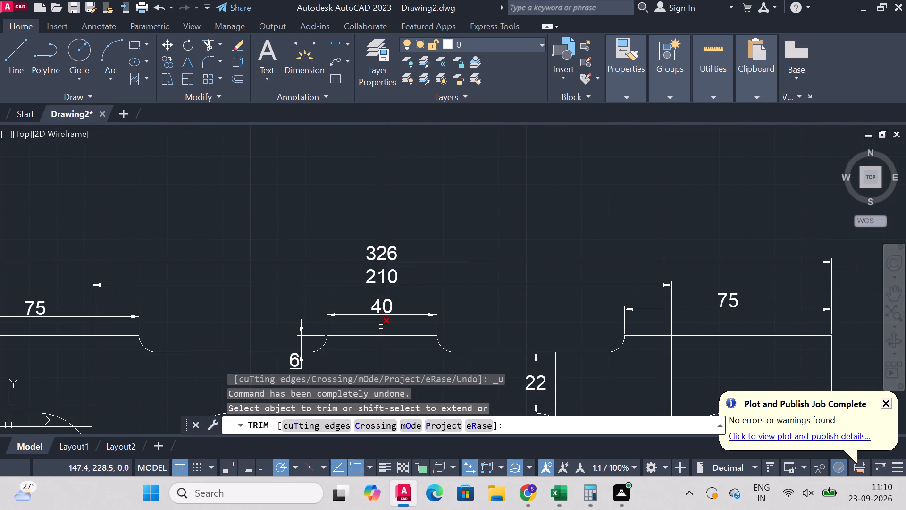
Draw short horizontal lines to both sides from the upper end of the vertical construction line.
left_click(7, 53)
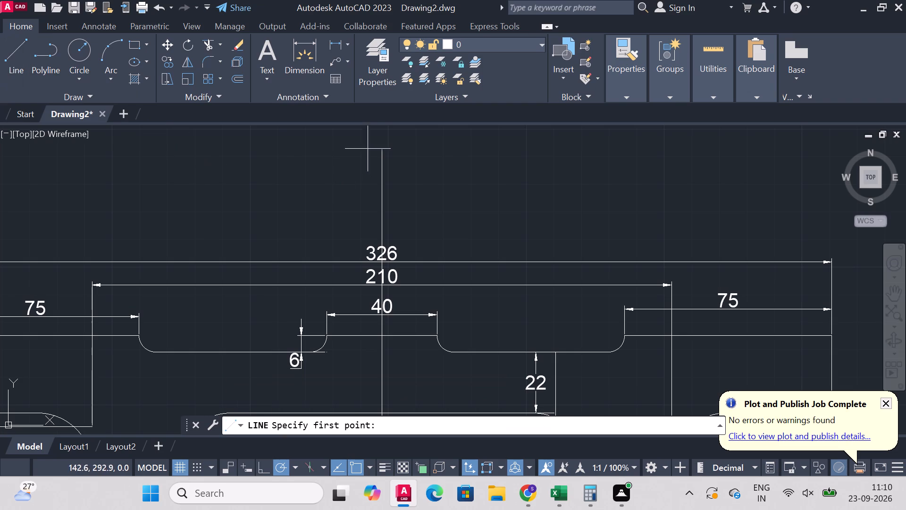
left_click(381, 149)
left_click(427, 155)
right_click(427, 155)
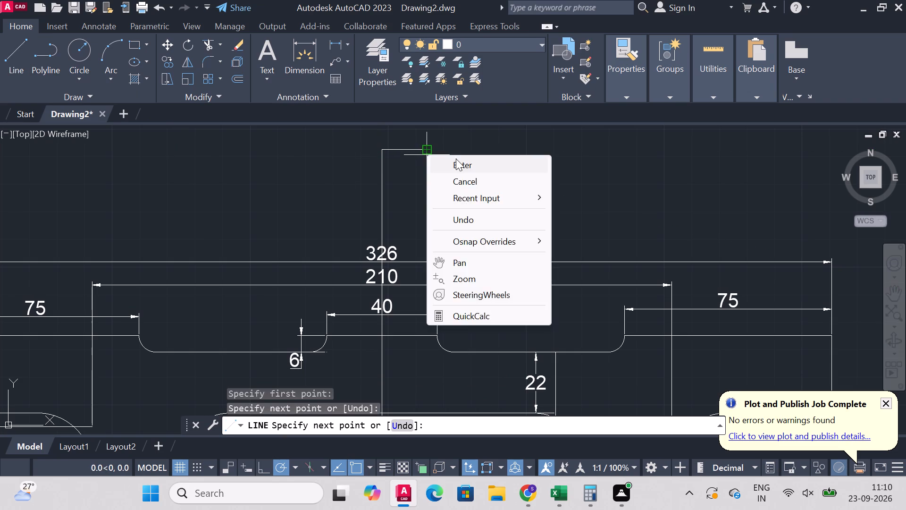
left_click(456, 159)
right_click(390, 158)
left_click(417, 162)
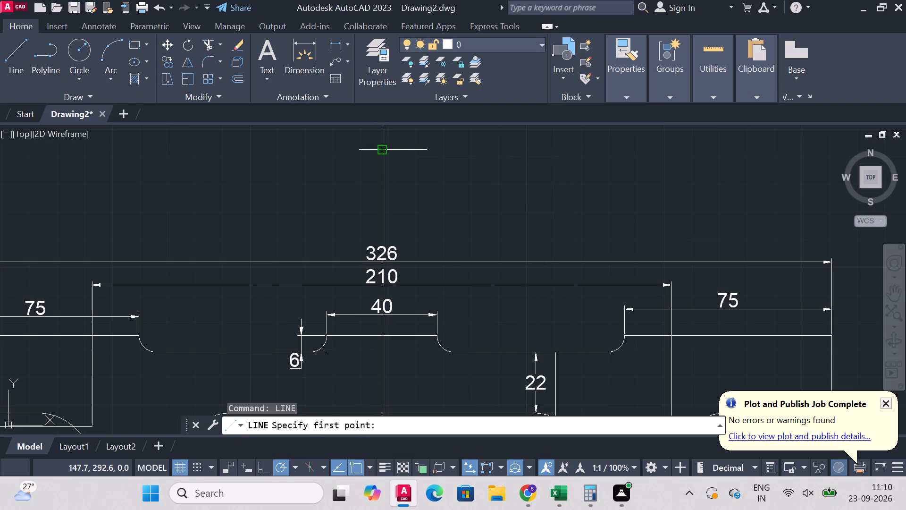
left_click(383, 153)
left_click(337, 150)
right_click(337, 150)
left_click(401, 163)
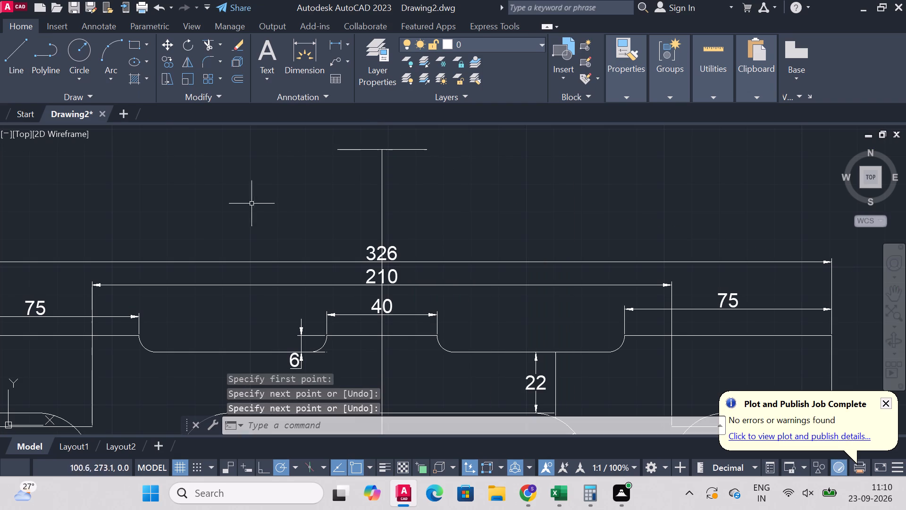
Trim away the vertical construction line between the boss's top edge and the short horizontal lines.
left_click(201, 45)
scroll(414, 277, "down", 1)
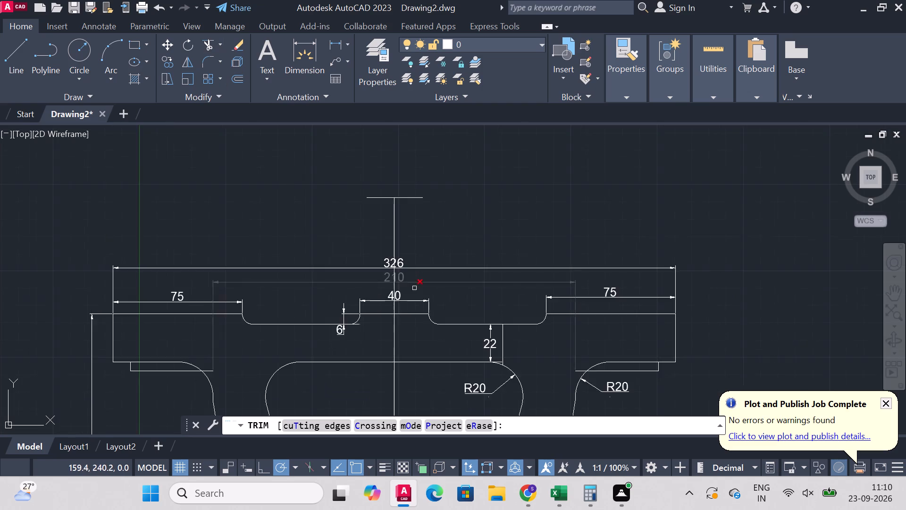
scroll(414, 288, "up", 1)
left_click(383, 288)
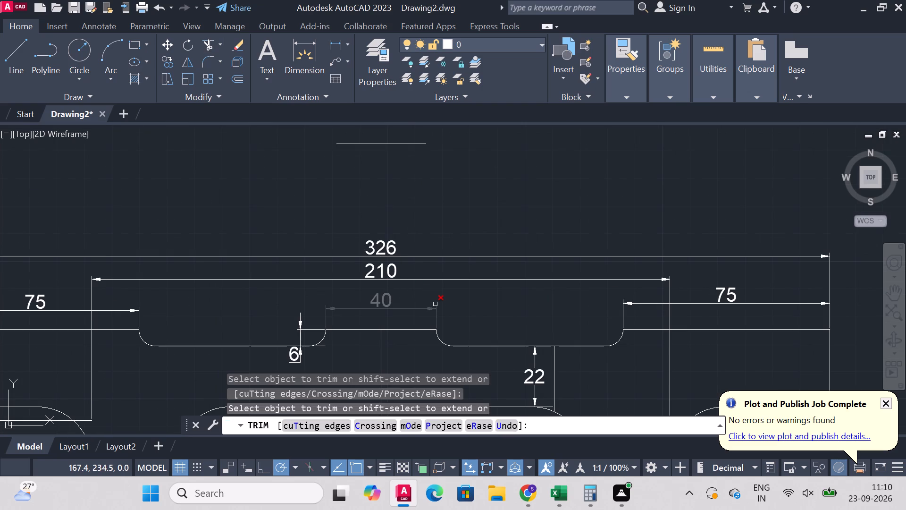
Draw a 94 mm vertical line straight up from the centre point of the short horizontal lines.
left_click(14, 59)
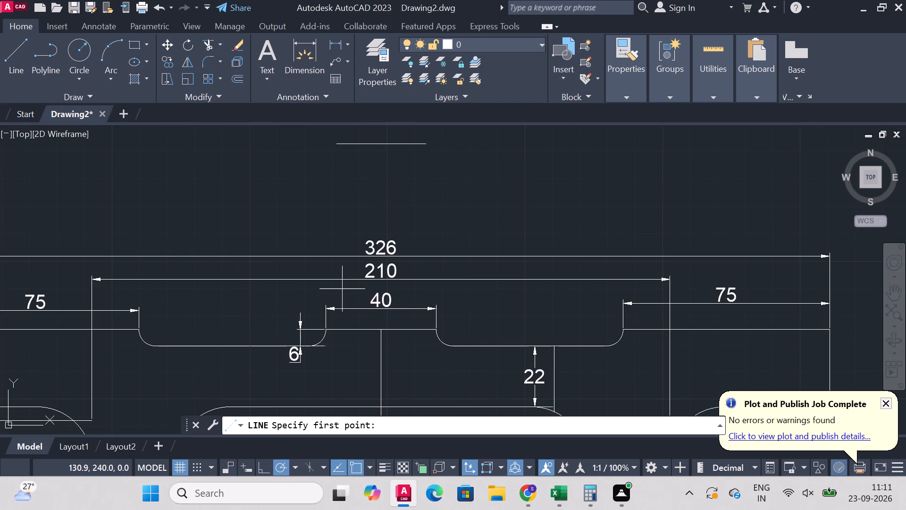
scroll(383, 280, "down", 2)
scroll(382, 200, "up", 2)
left_click(382, 270)
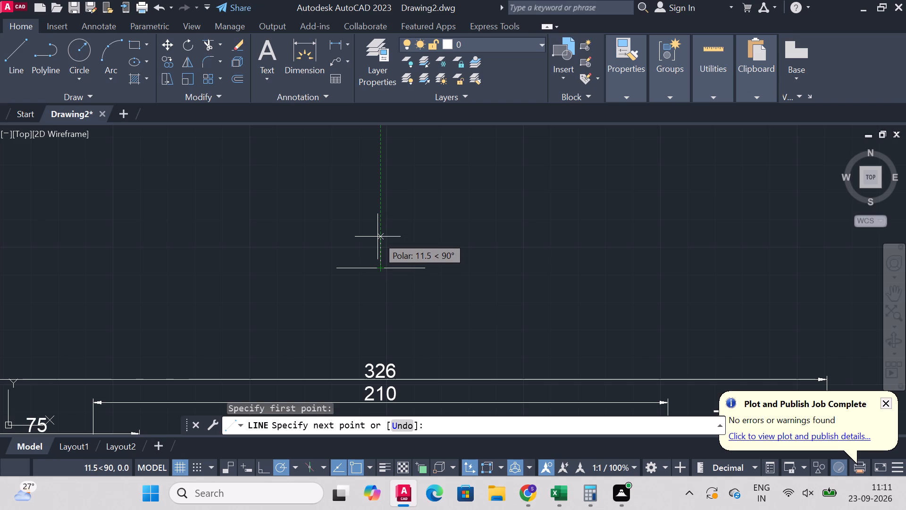
key("9")
key("4")
key("Return")
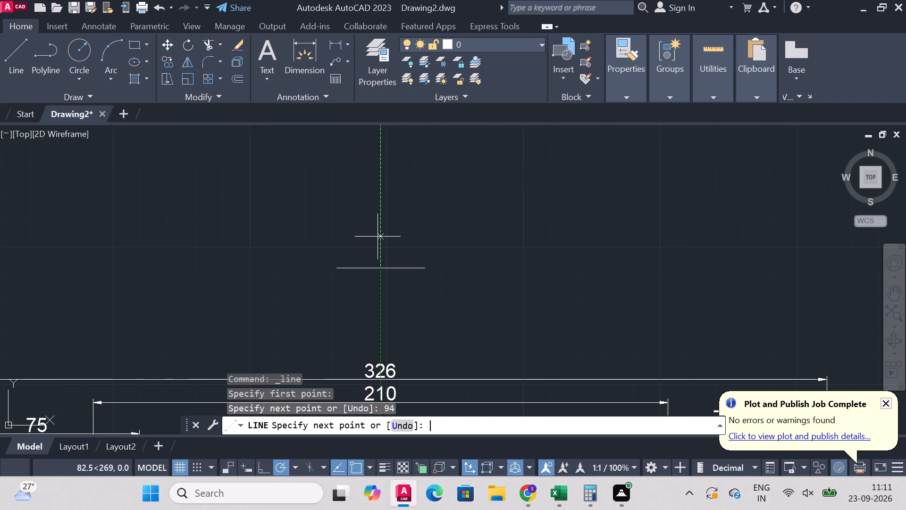
Draw horizontal lines from the 94 mm line's upper end, one about 19 mm to the right and a slightly longer one to the left.
scroll(392, 327, "down", 3)
scroll(388, 244, "up", 1)
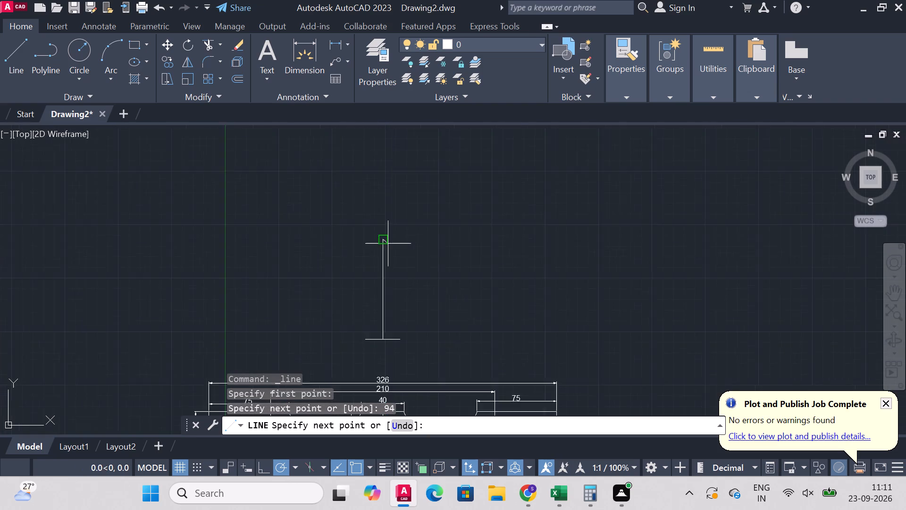
scroll(388, 244, "up", 1)
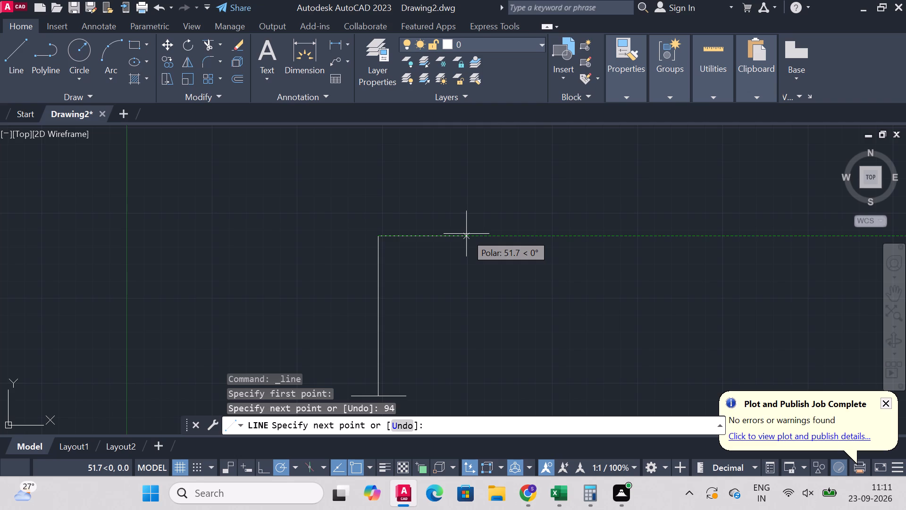
left_click(410, 236)
right_click(397, 278)
left_click(443, 284)
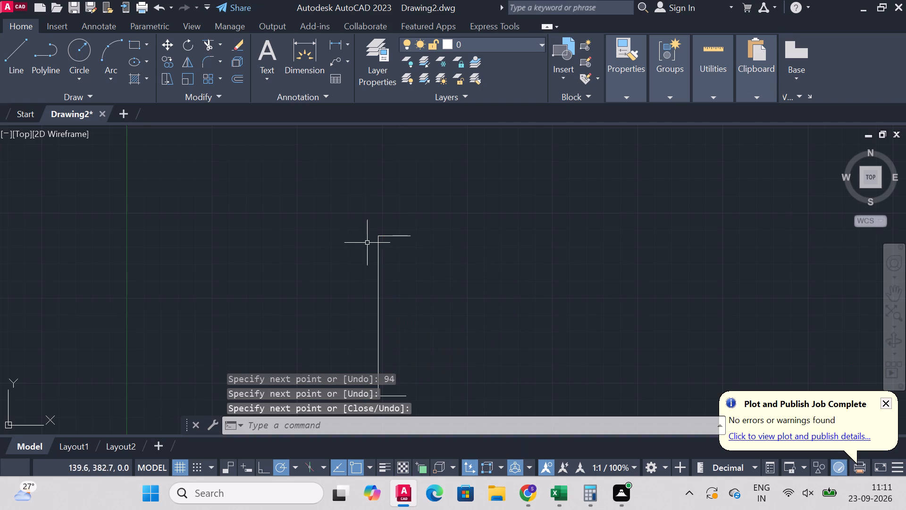
right_click(377, 234)
left_click(414, 195)
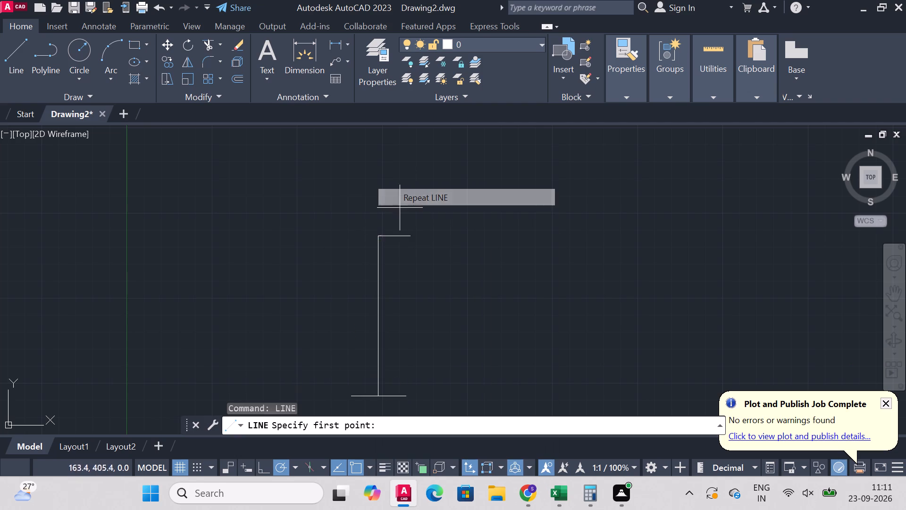
left_click(374, 235)
left_click(333, 235)
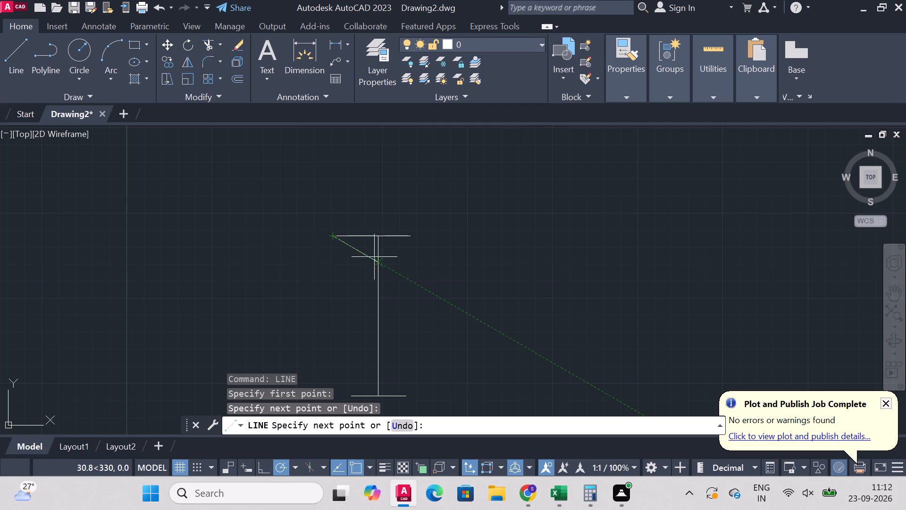
right_click(400, 230)
left_click(472, 239)
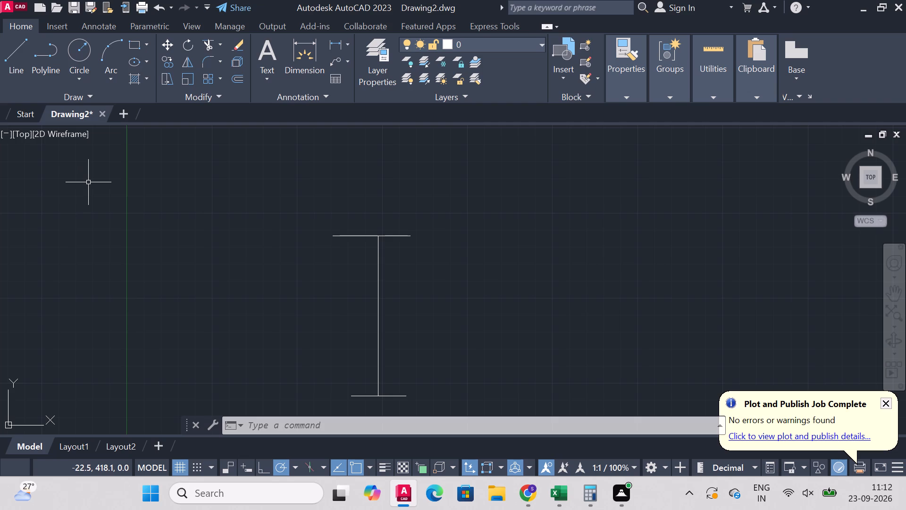
Draw a line from the 94 mm line's upper end 47 mm down to its midpoint and continue it 163 mm to the left.
left_click(15, 64)
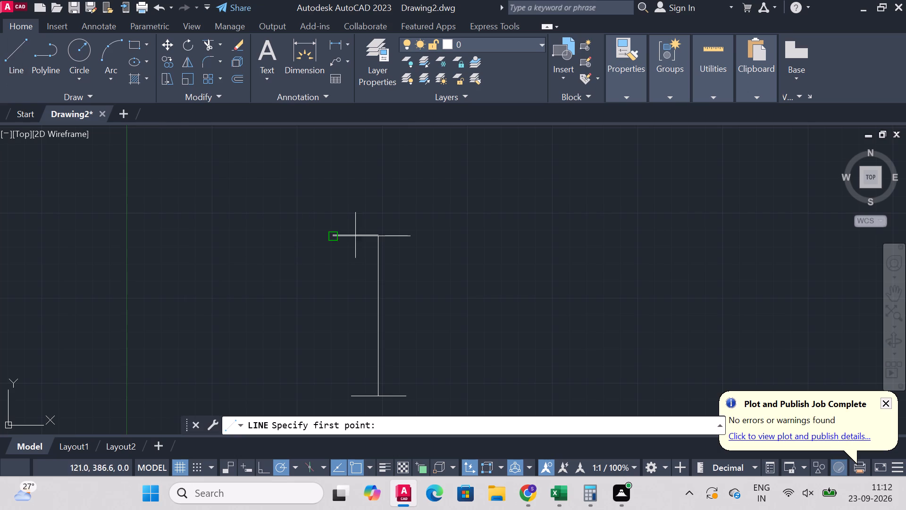
left_click(382, 235)
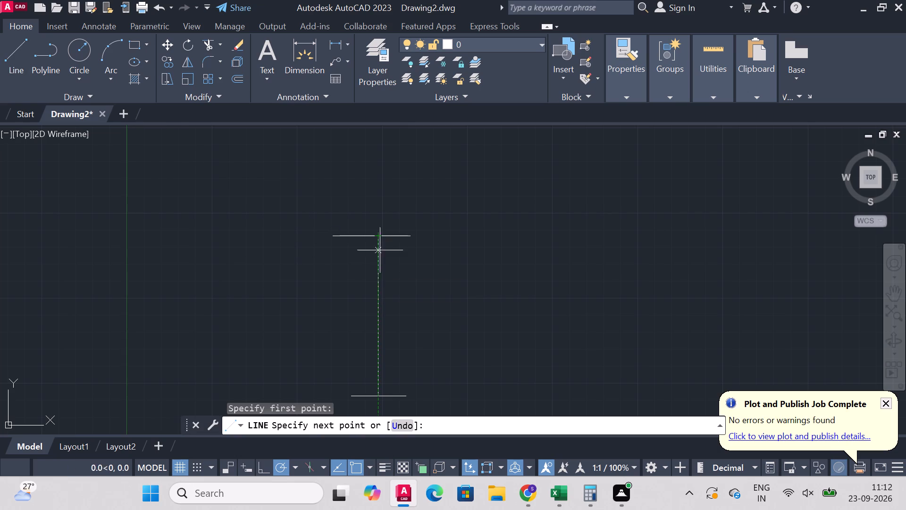
type("47")
key("Return")
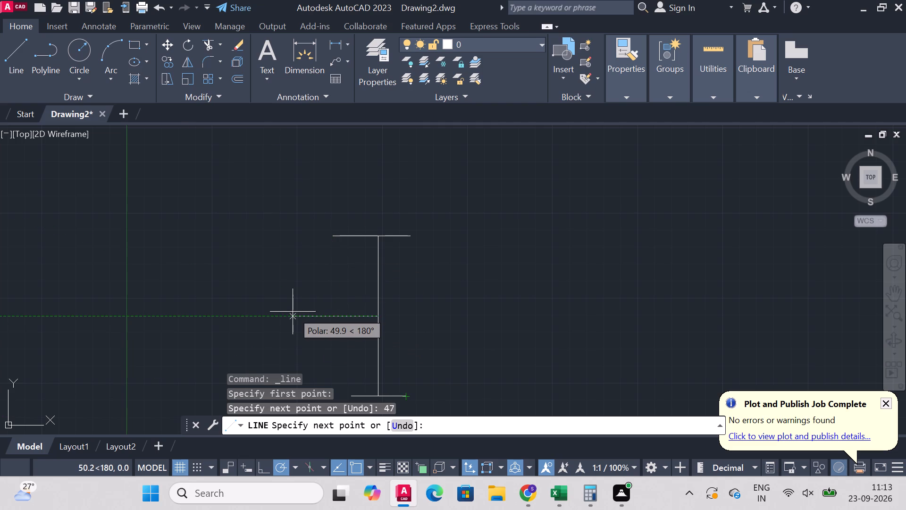
type("163")
key("Return")
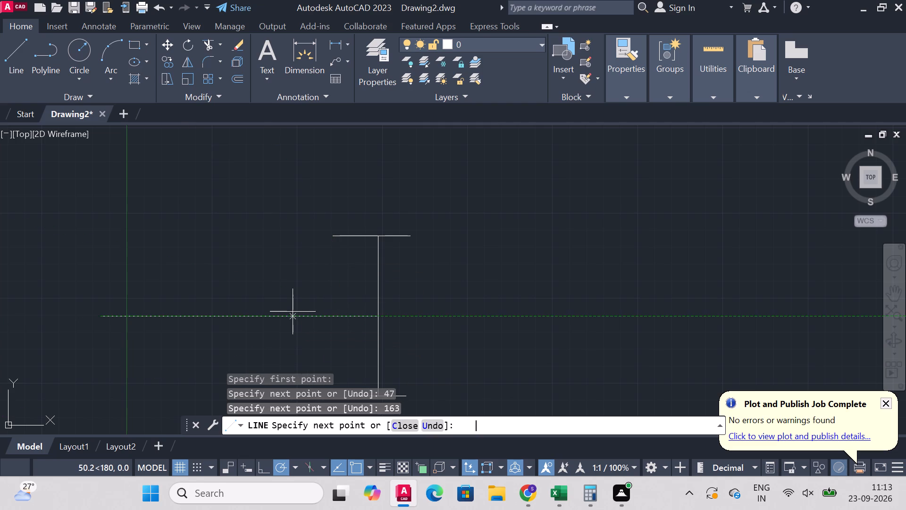
right_click_drag(248, 274, 242, 279)
left_click(268, 284)
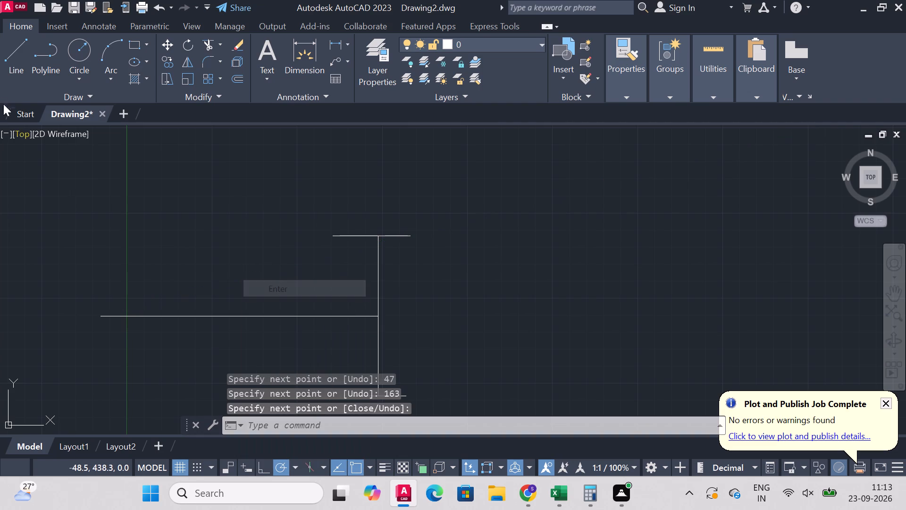
Draw a line from the vertical centreline's midpoint 163 mm to the right and continue it 41 mm straight up.
left_click(8, 51)
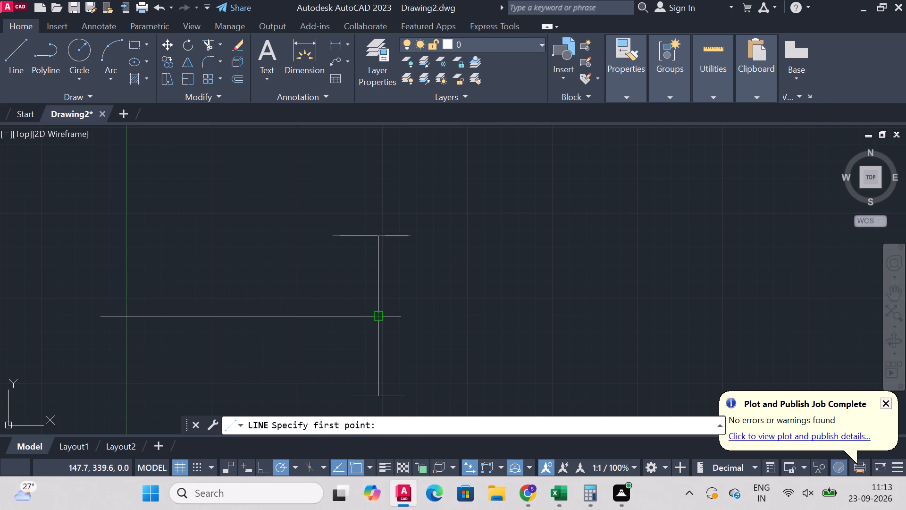
left_click(379, 319)
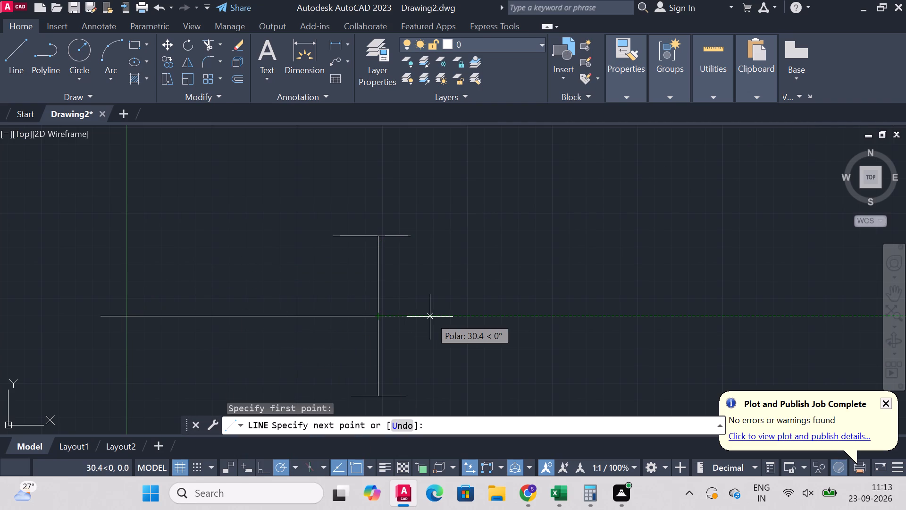
type("16")
key("3")
key("Return")
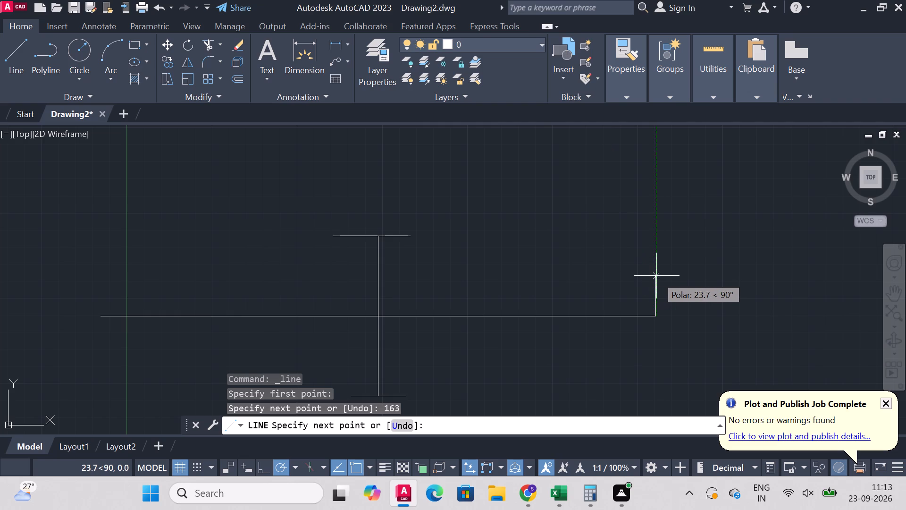
type("41")
key("Return")
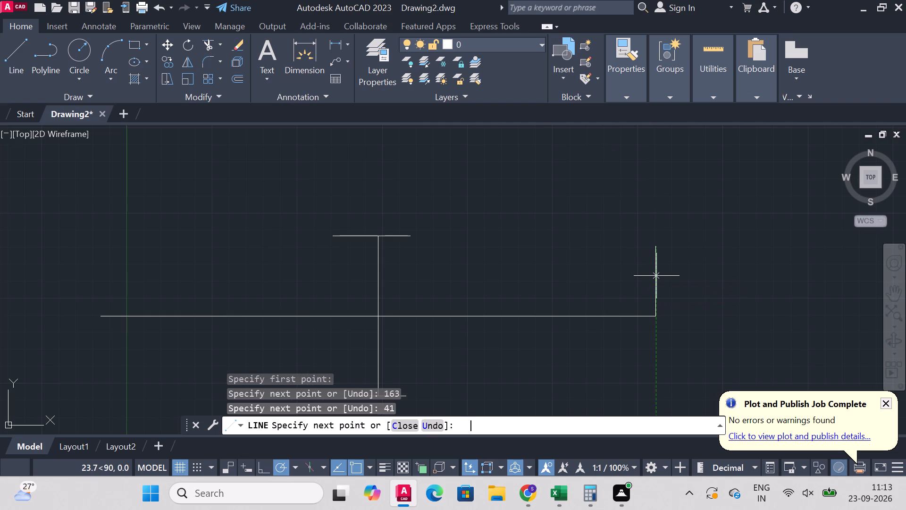
right_click(674, 262)
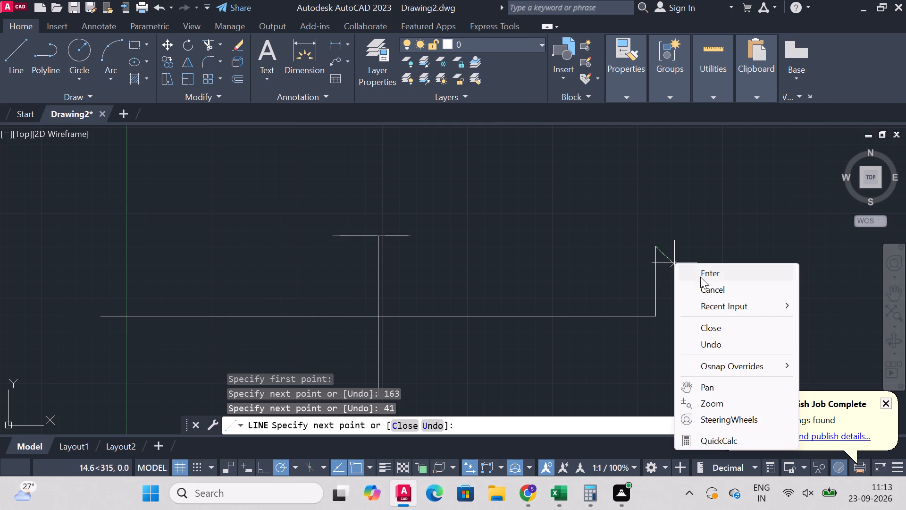
left_click(720, 274)
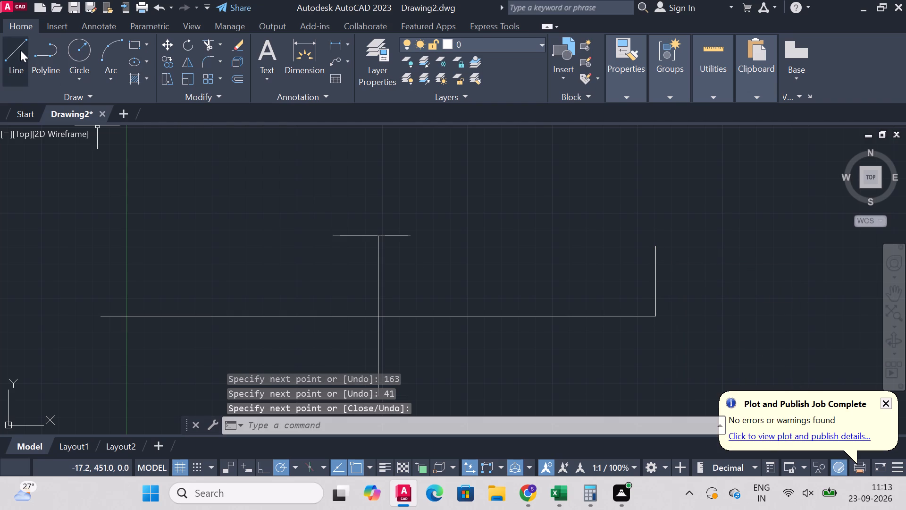
Draw a line from the horizontal centreline's right end 41 mm down, continuing about 345.5 mm left past the centreline's left end.
left_click(20, 50)
left_click(654, 314)
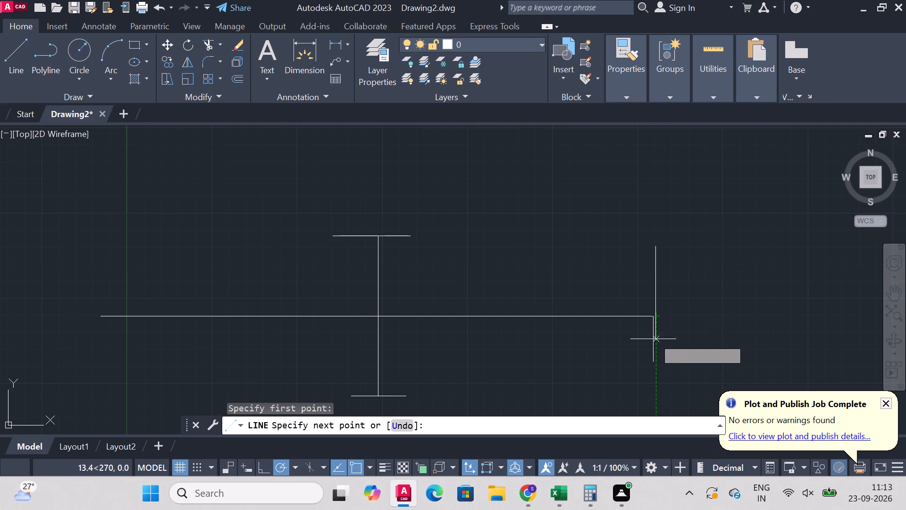
type("41")
key("Return")
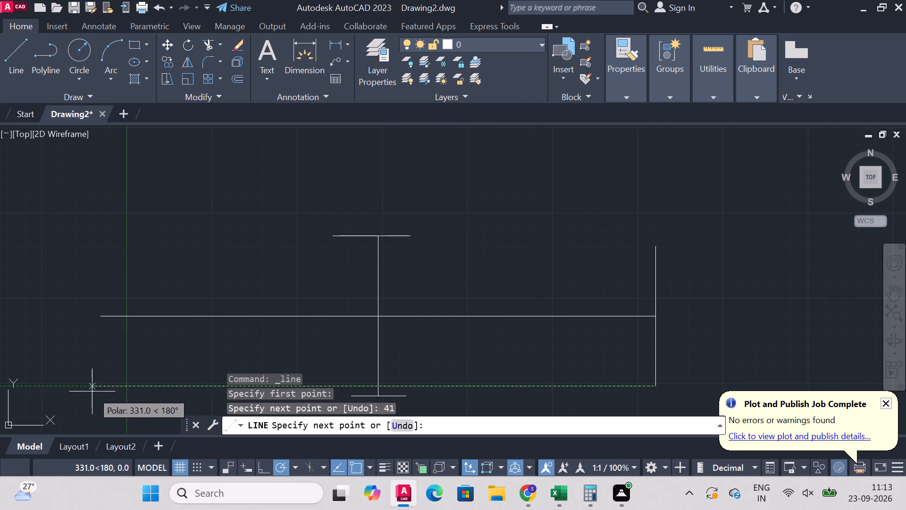
scroll(100, 369, "down", 3)
scroll(100, 369, "up", 2)
scroll(141, 310, "down", 3)
scroll(150, 327, "up", 3)
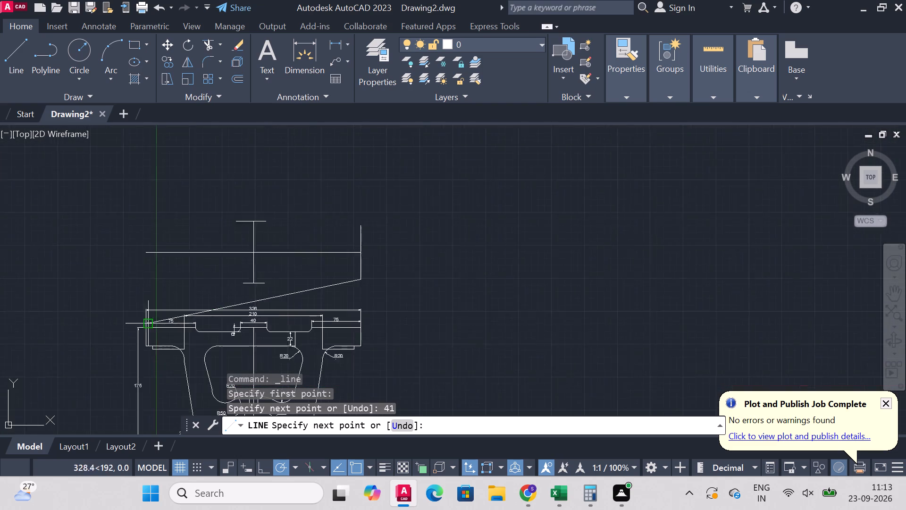
scroll(145, 240, "up", 3)
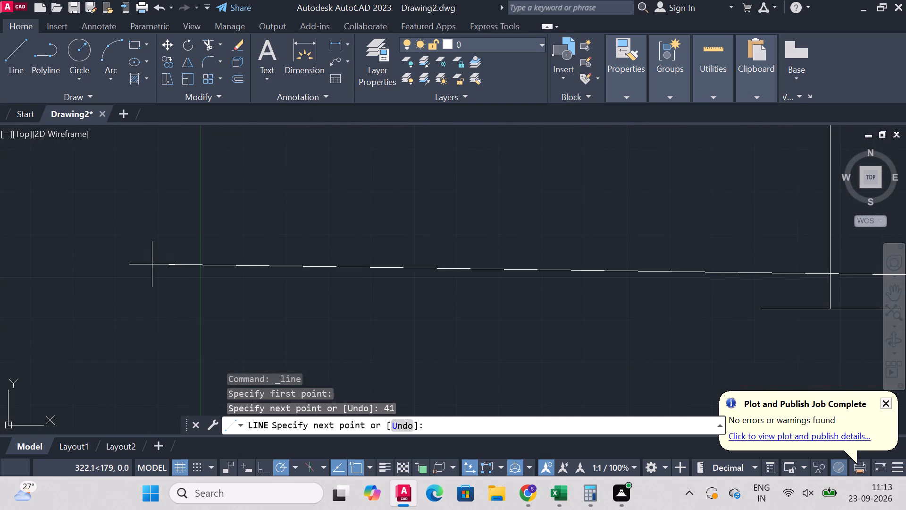
scroll(165, 248, "down", 2)
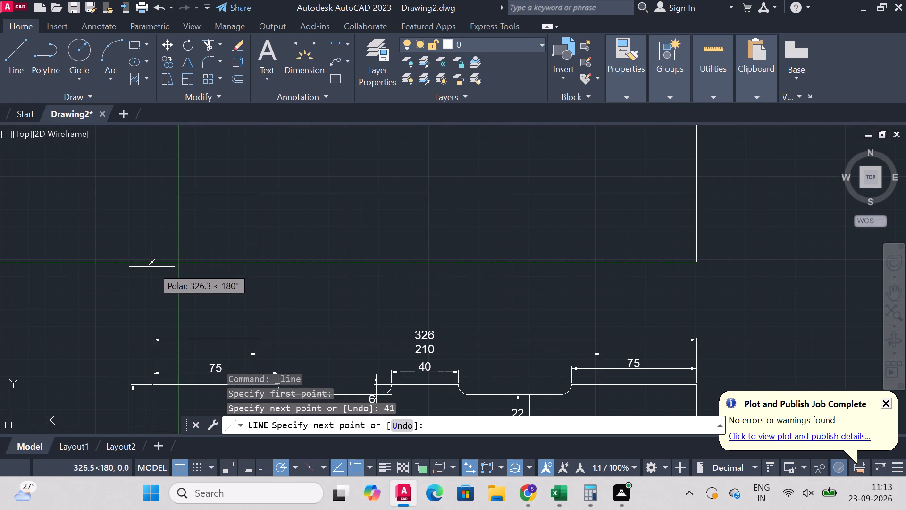
left_click(120, 267)
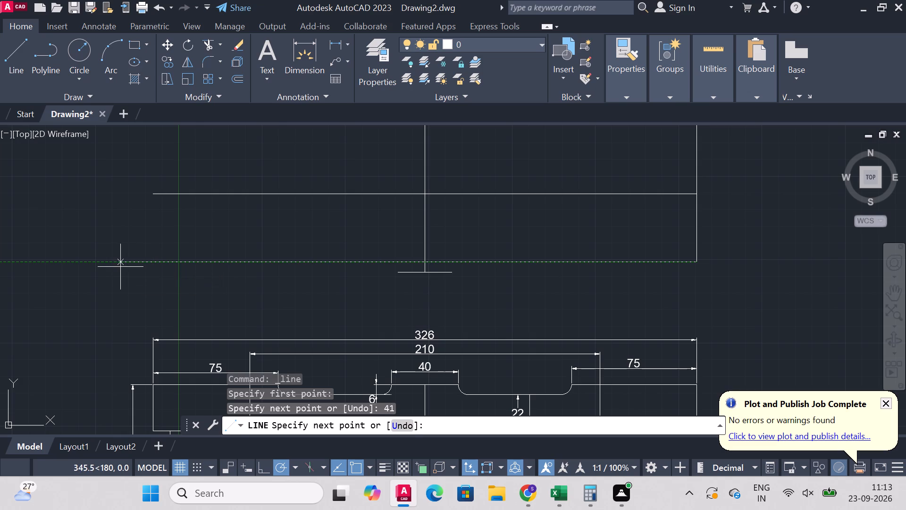
right_click(119, 270)
left_click(161, 282)
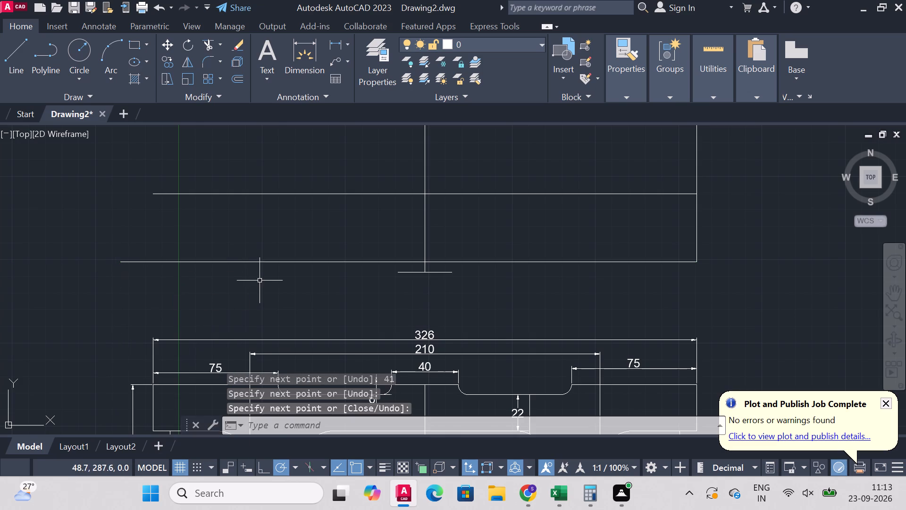
Draw a line from the right edge's upper end 326 mm left and continue it straight down to the bottom edge.
scroll(310, 276, "down", 3)
scroll(321, 253, "up", 3)
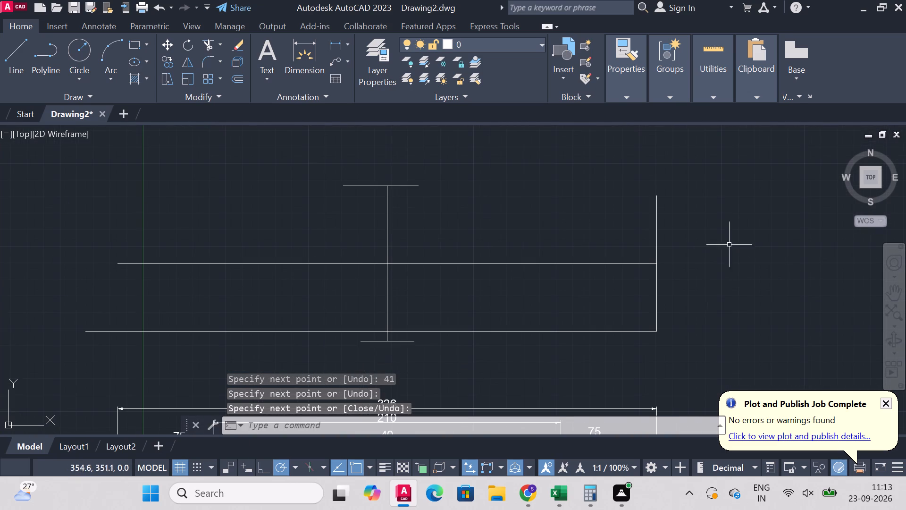
right_click(167, 217)
left_click(193, 205)
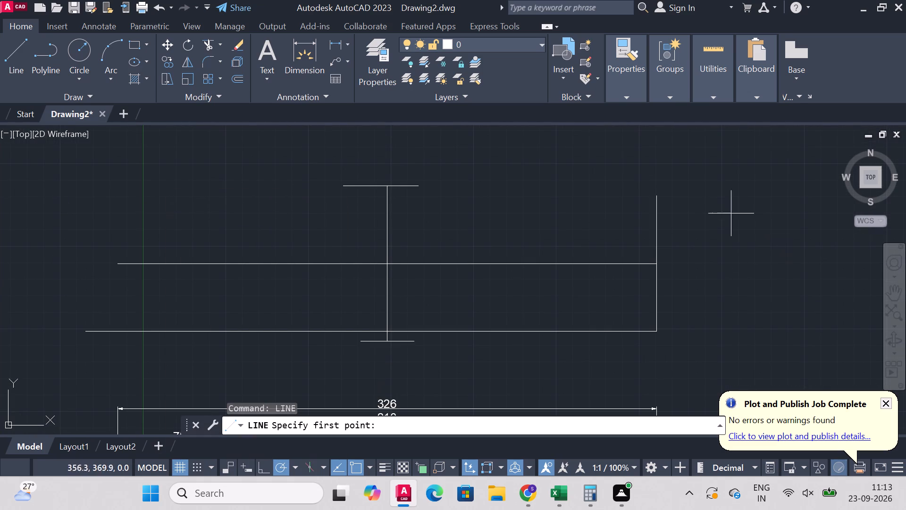
left_click(657, 197)
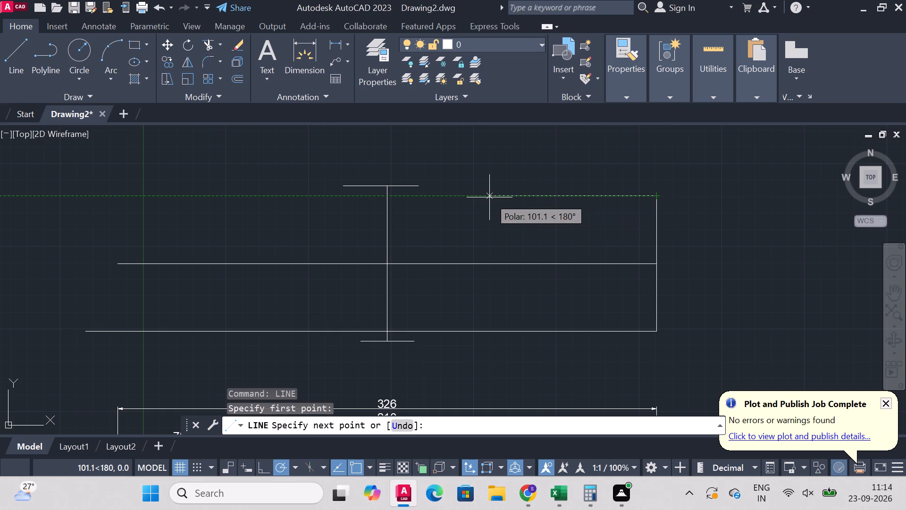
type("326")
key("Return")
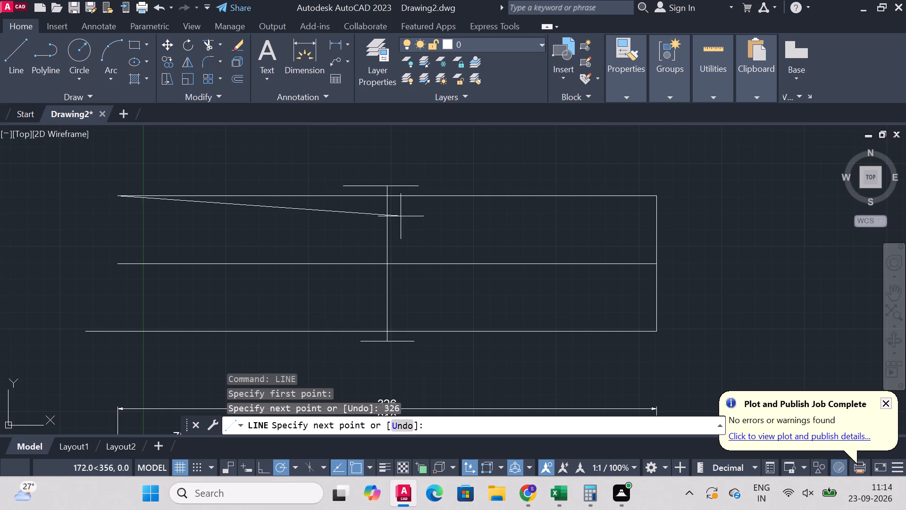
left_click(123, 335)
right_click(123, 335)
left_click(204, 157)
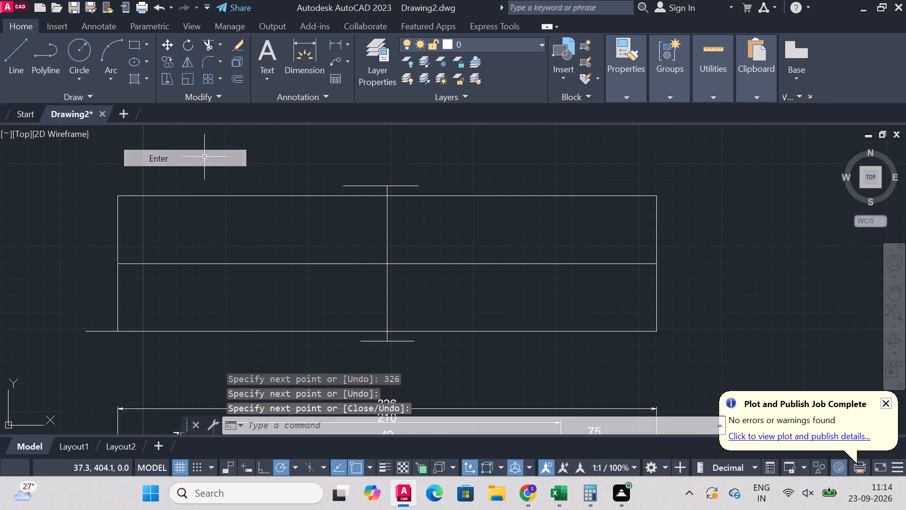
Trim the part of the bottom edge that overhangs the rectangle's left side.
left_click(207, 42)
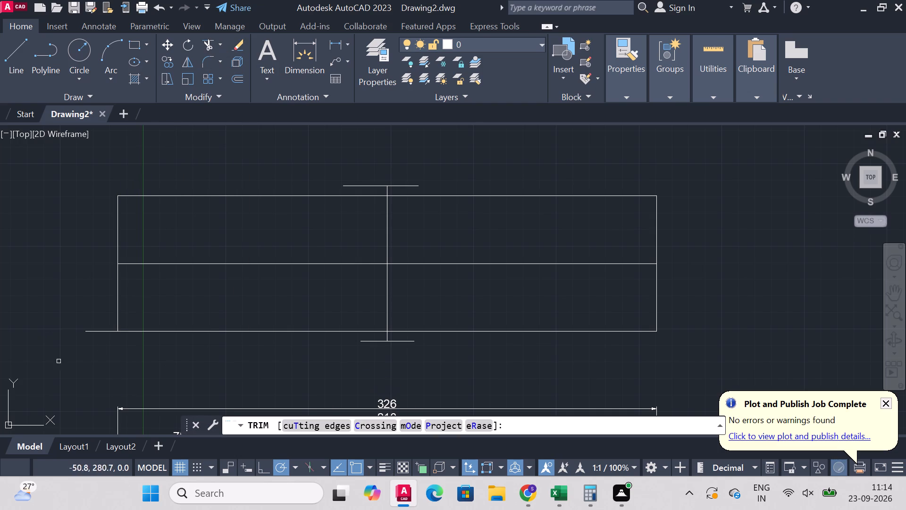
left_click(98, 328)
left_click(96, 337)
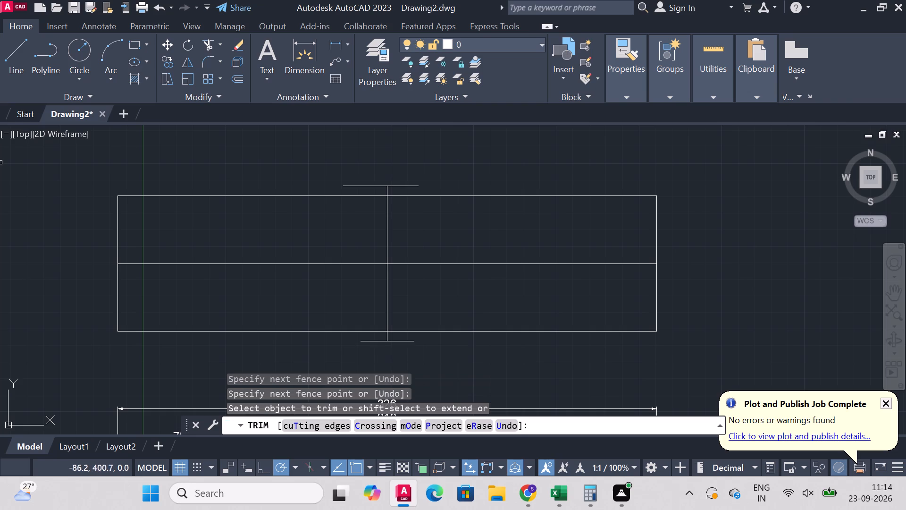
Draw a 13 mm diameter circle centred where the vertical and horizontal centrelines cross.
left_click(90, 56)
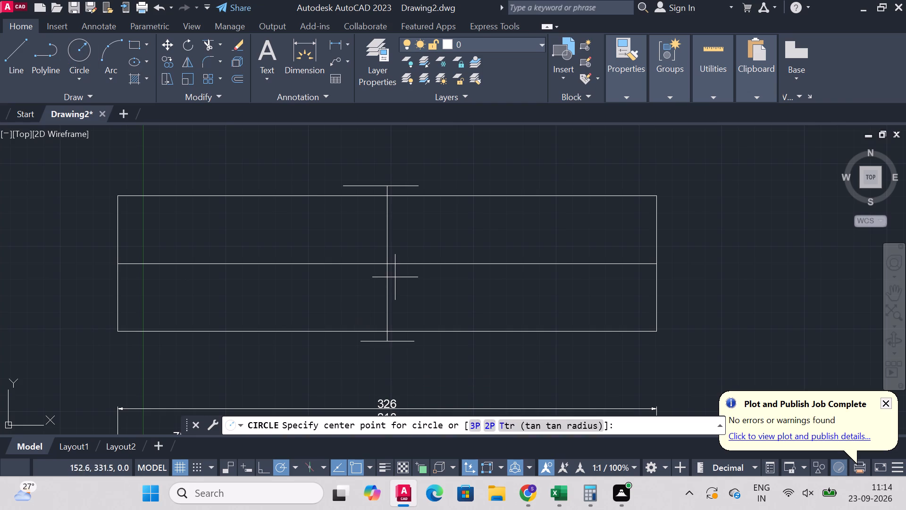
left_click(386, 266)
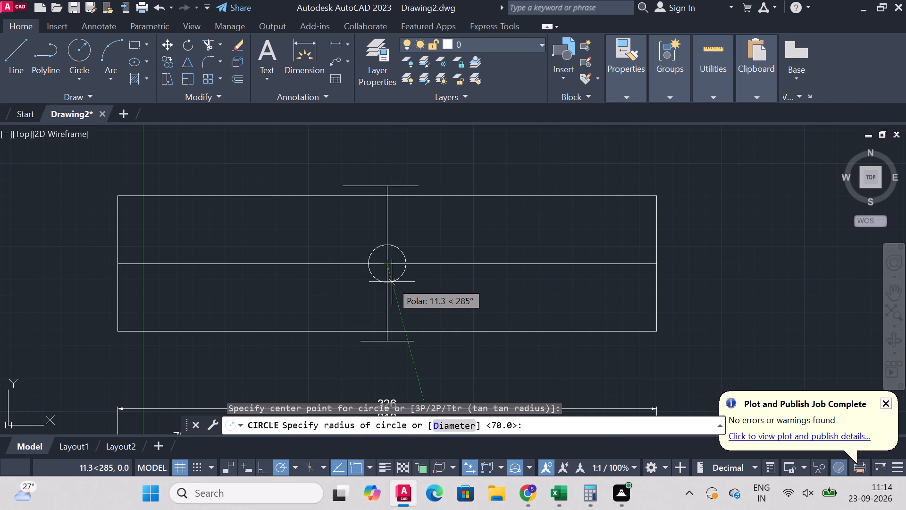
key("d")
key("Return")
type("13")
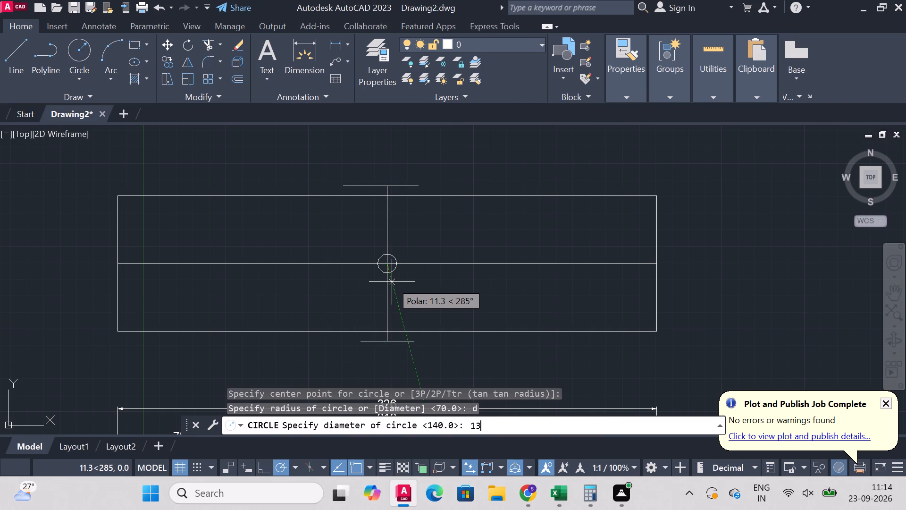
key("Return")
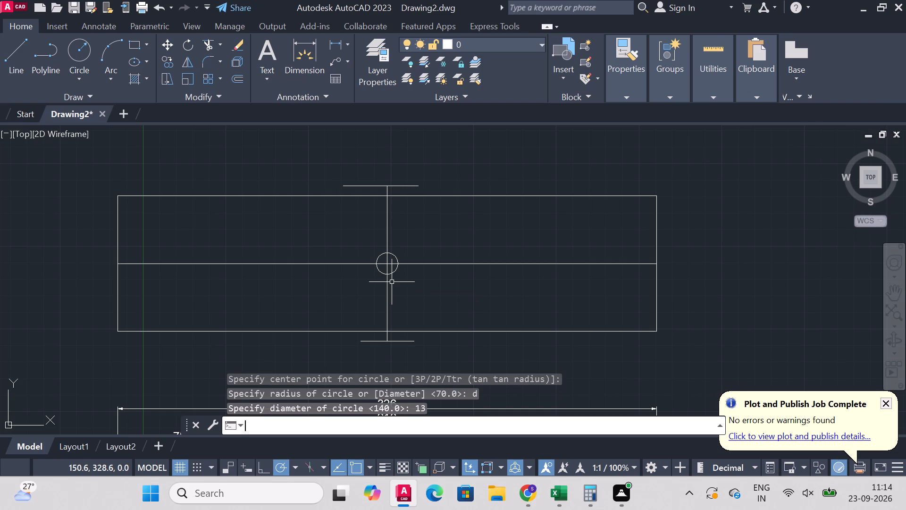
Draw a line from the top edge's intersection with the vertical centreline 63 mm right, continuing down to the horizontal centreline.
left_click(8, 42)
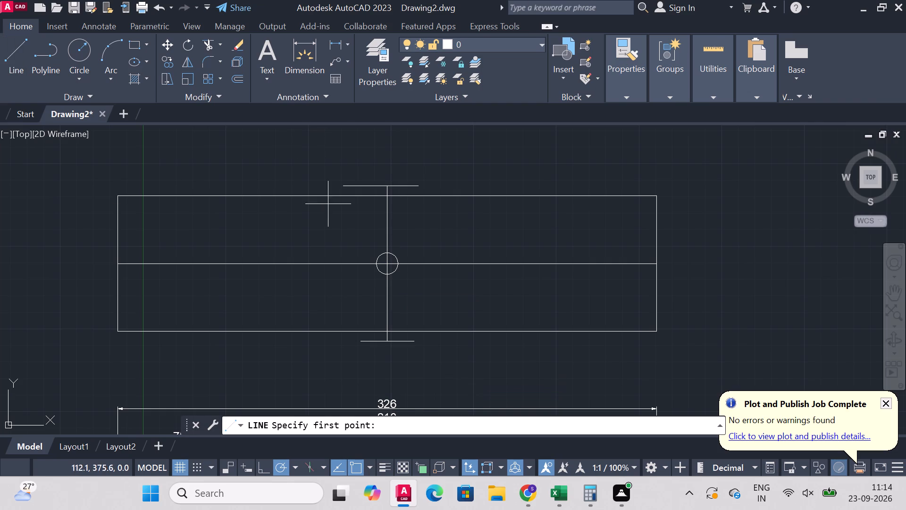
left_click(385, 196)
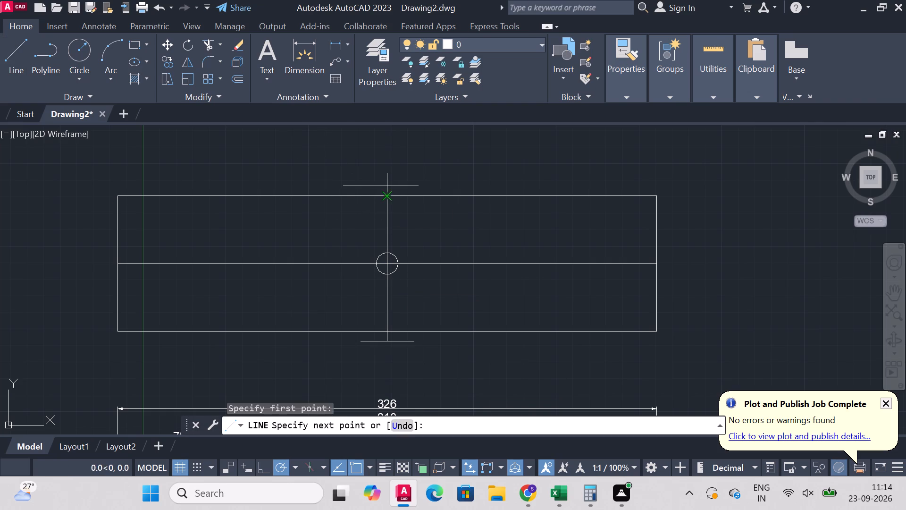
type("63")
key("Return")
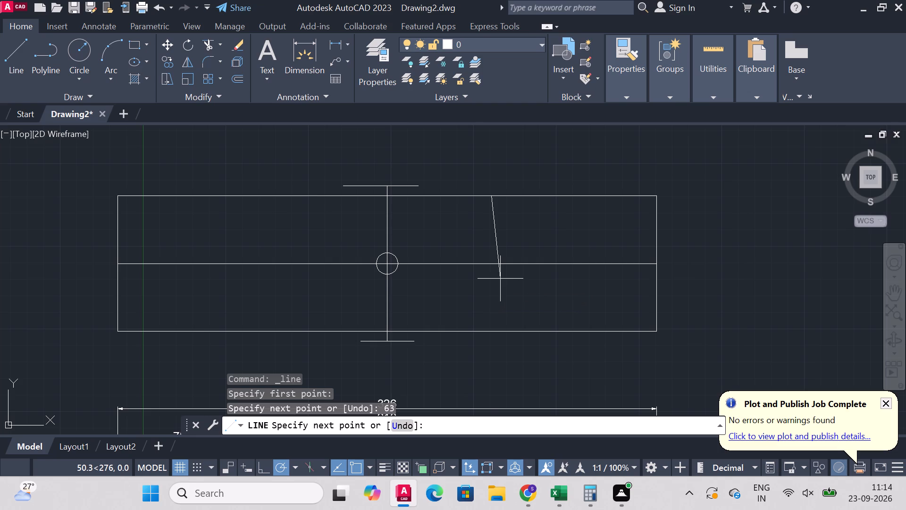
left_click(492, 262)
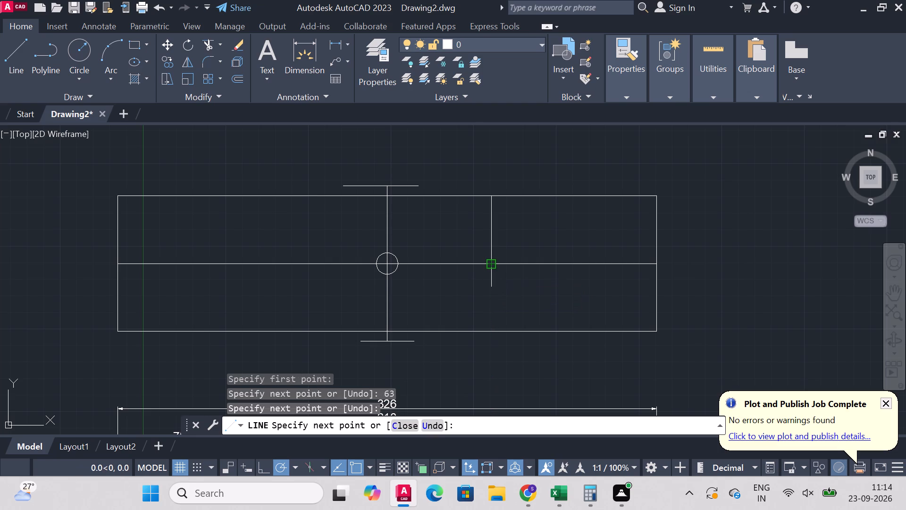
right_click(491, 262)
left_click(524, 277)
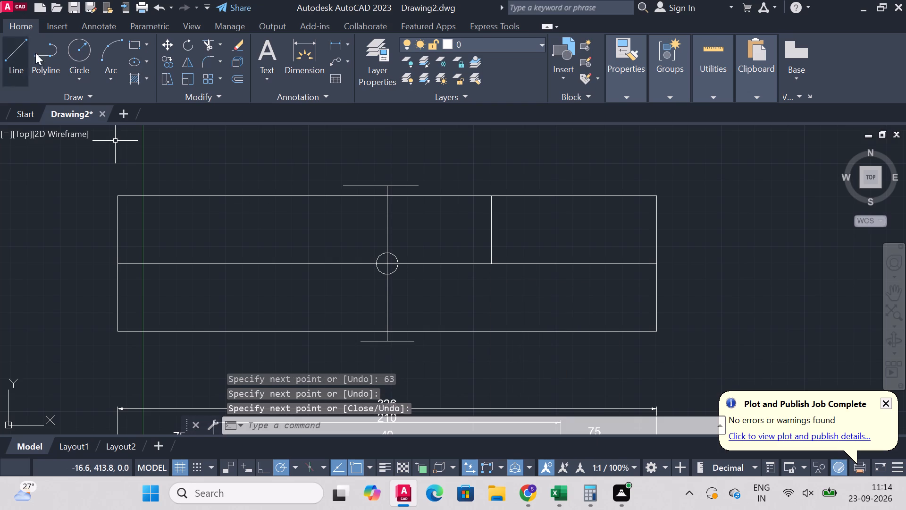
Draw a 20 mm diameter circle centred where the right offset vertical line meets the horizontal centreline.
left_click(67, 50)
scroll(492, 285, "up", 1)
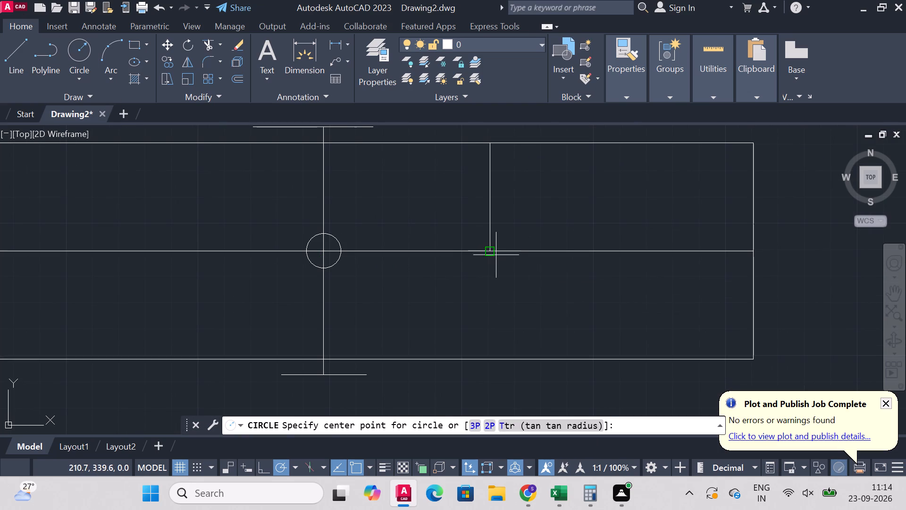
left_click(488, 252)
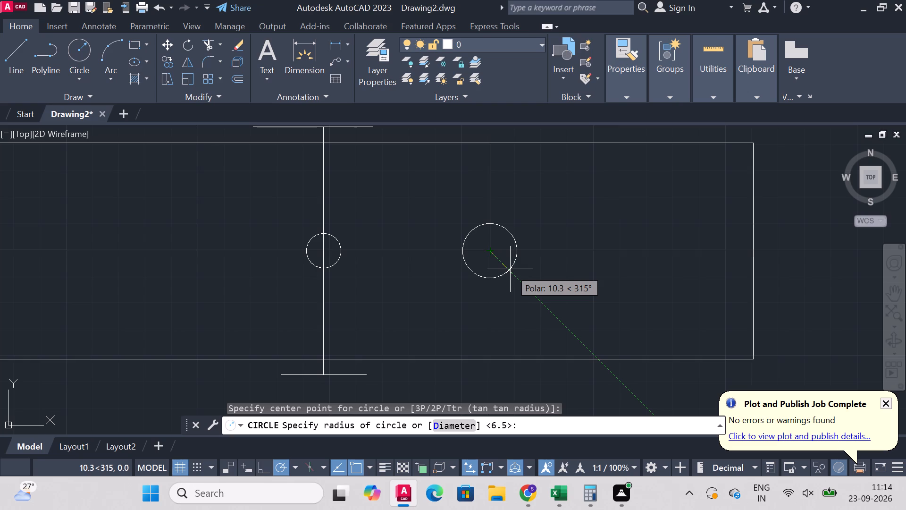
key("d")
key("Return")
key("2")
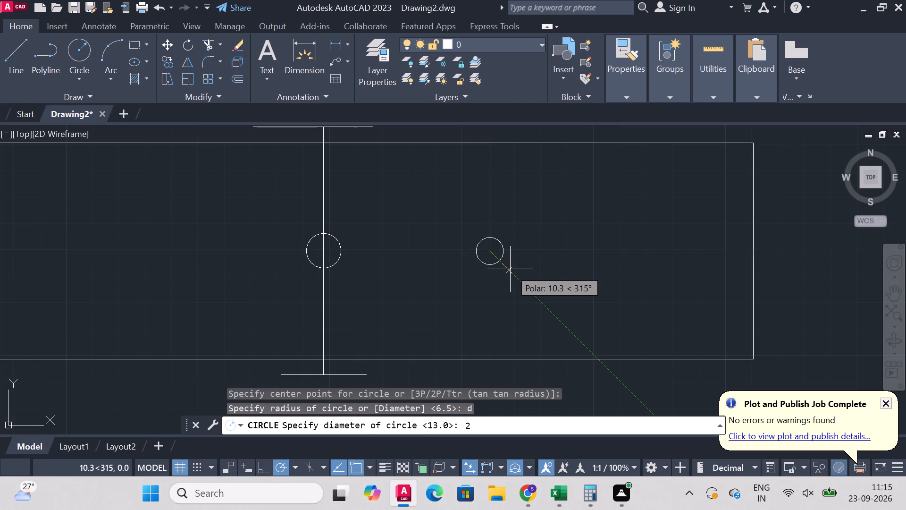
key("0")
key("Return")
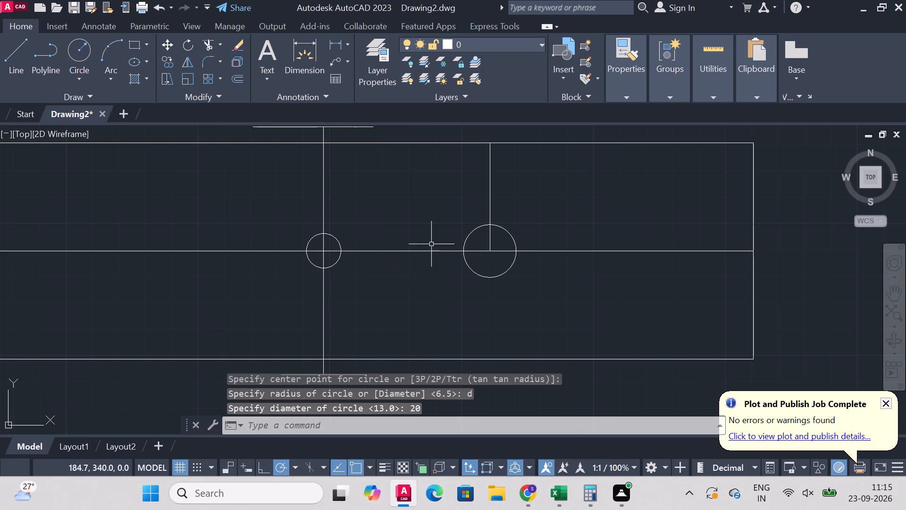
Draw a 22 mm diameter circle concentric with the 20 mm circle right of the vertical centreline.
right_click_drag(632, 222, 629, 229)
left_click(657, 202)
scroll(453, 256, "up", 2)
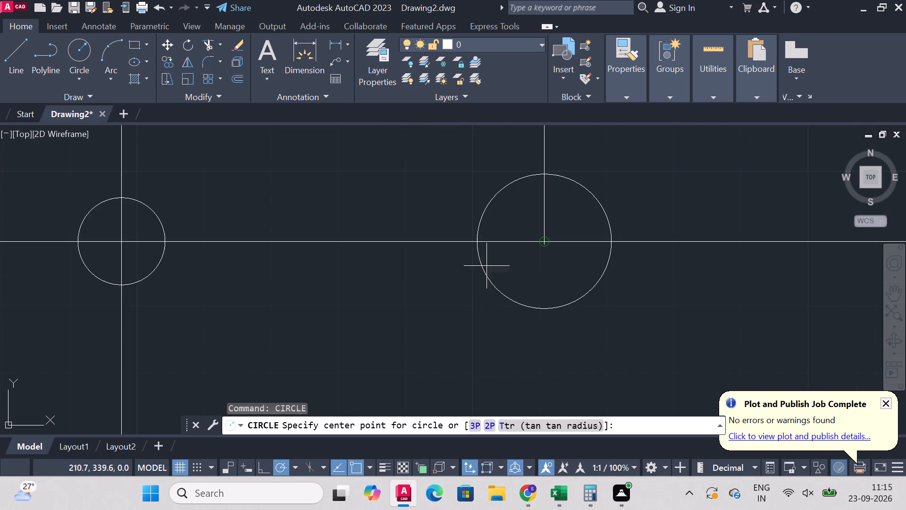
left_click(545, 243)
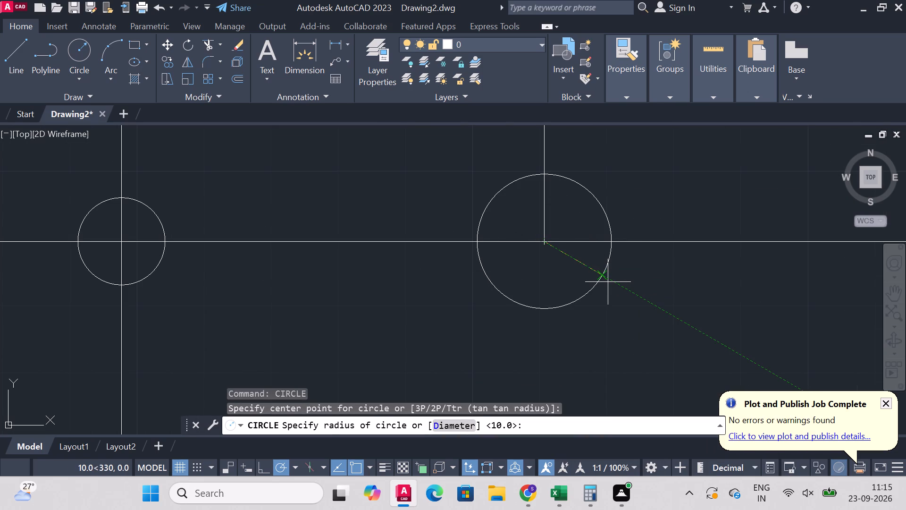
key("d")
key("Return")
type("22")
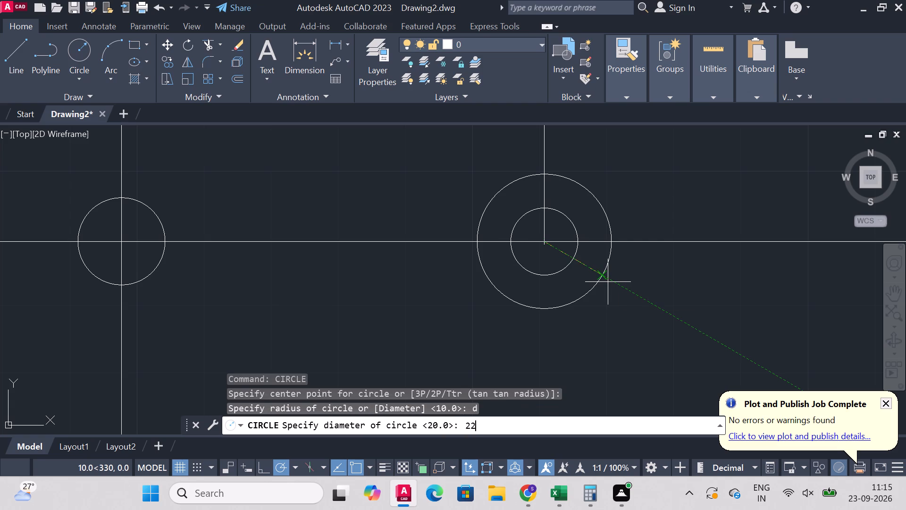
key("Return")
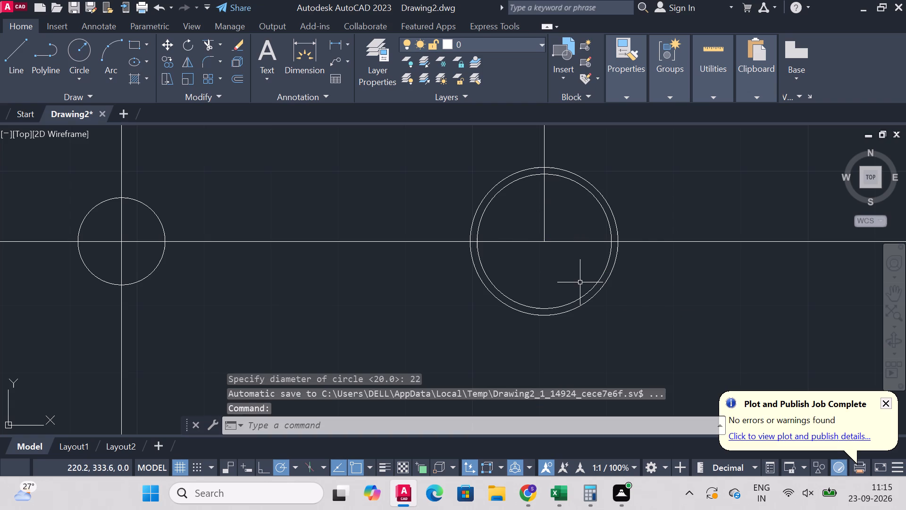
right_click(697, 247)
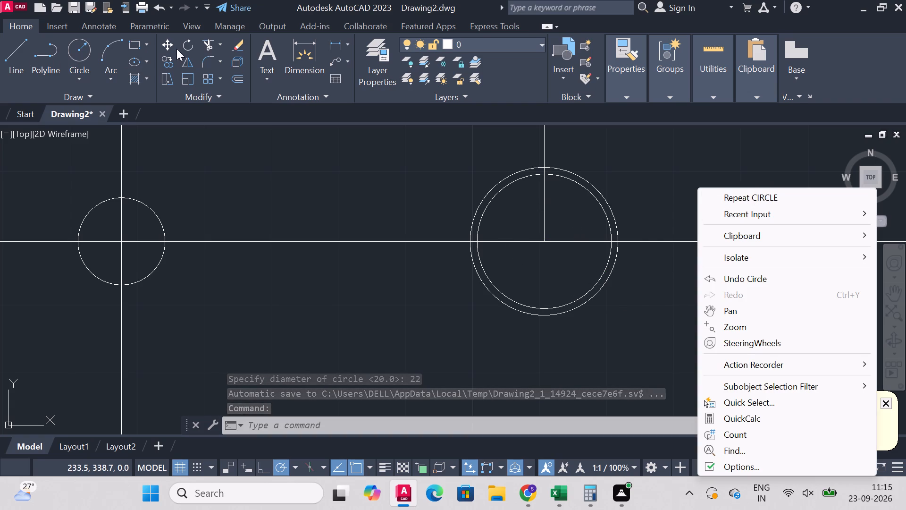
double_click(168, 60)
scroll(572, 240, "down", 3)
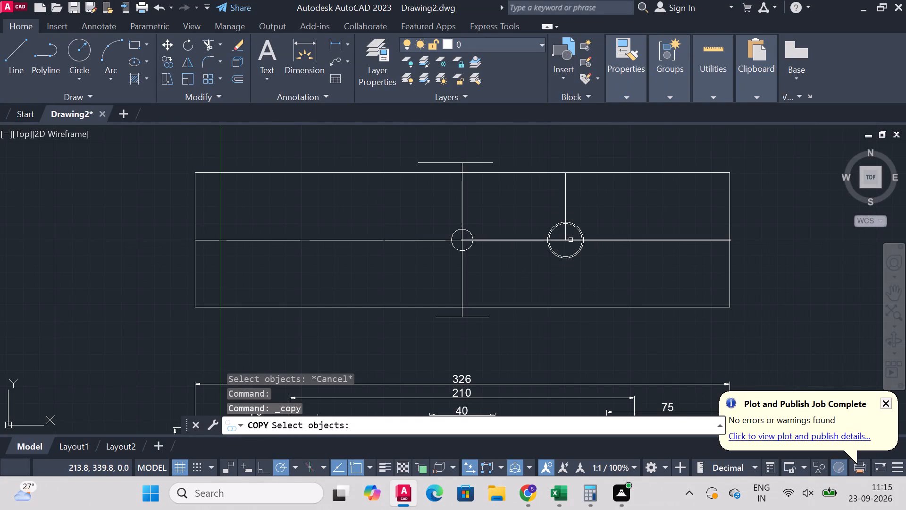
Draw a line from the top edge's intersection with the vertical centreline 63 mm left, continuing down to the horizontal centreline.
left_click(19, 54)
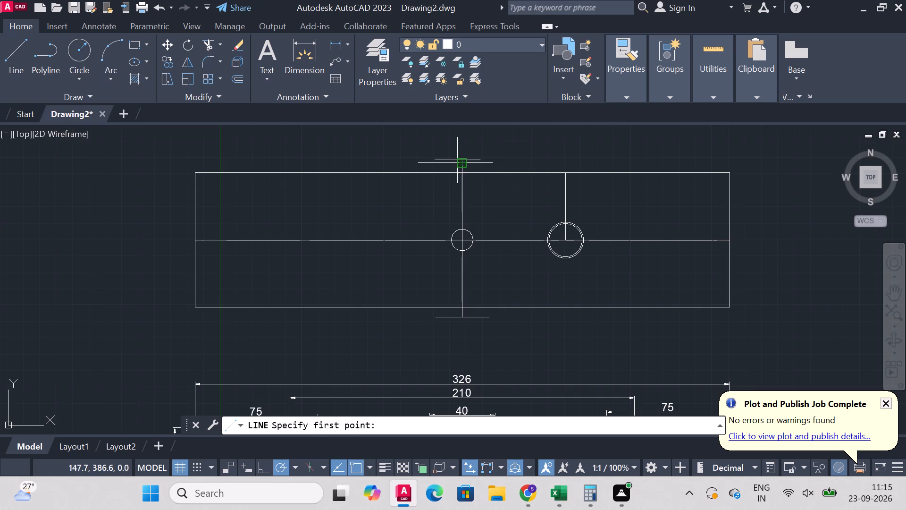
left_click(459, 173)
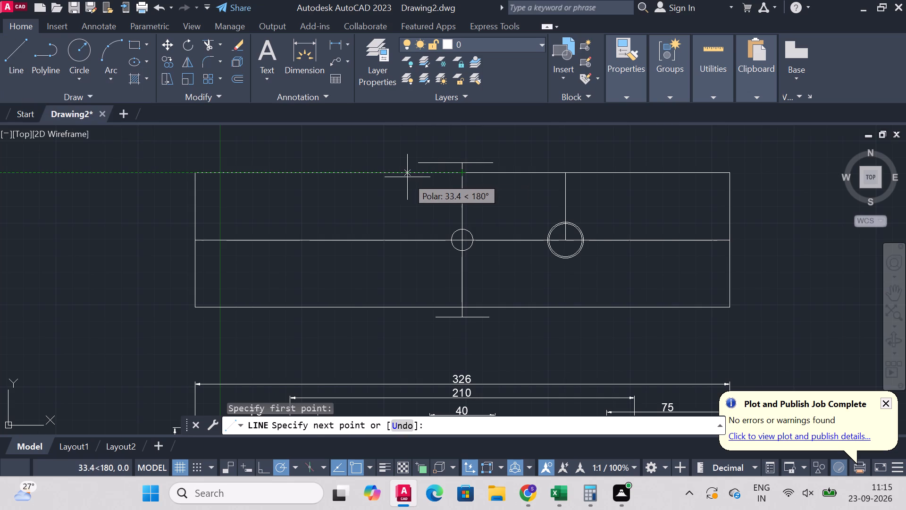
key("6")
key("3")
key("Return")
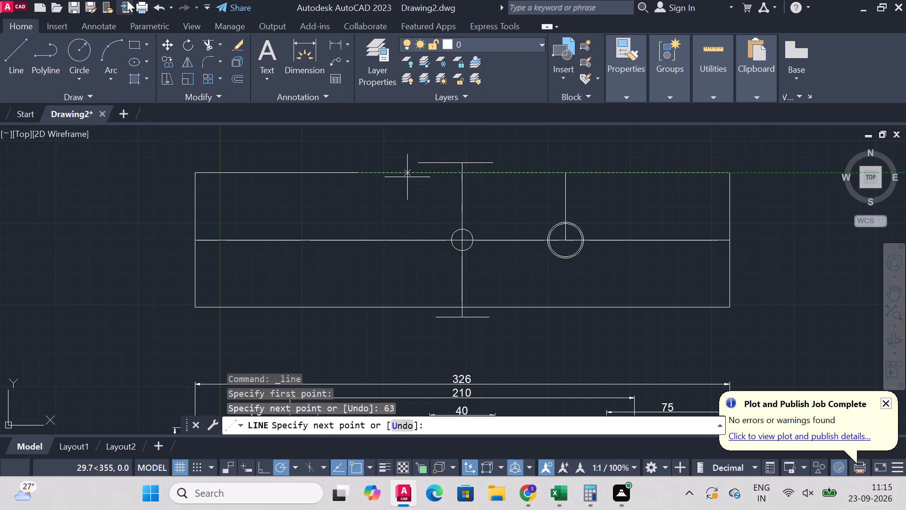
left_click(355, 238)
right_click(355, 238)
left_click(389, 243)
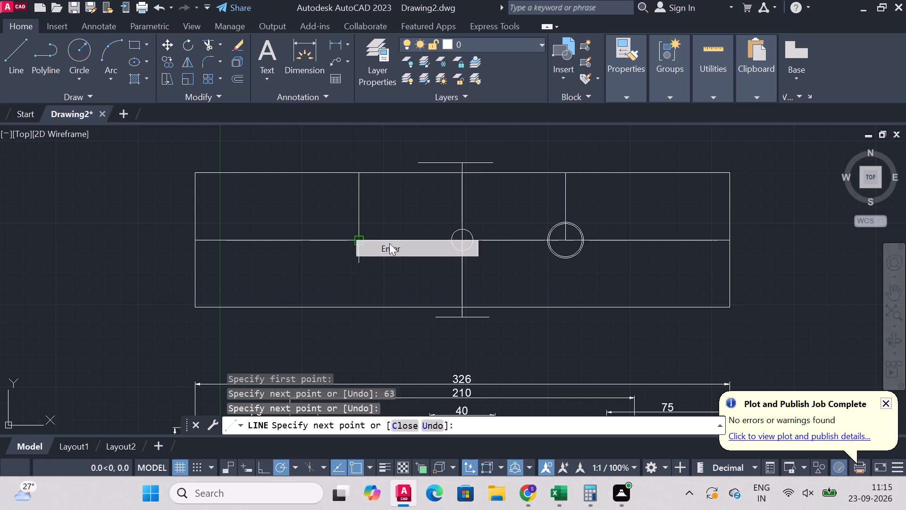
Copy the two concentric circles from their centre to where the left offset vertical line meets the horizontal centreline.
left_click(173, 62)
scroll(578, 227, "up", 2)
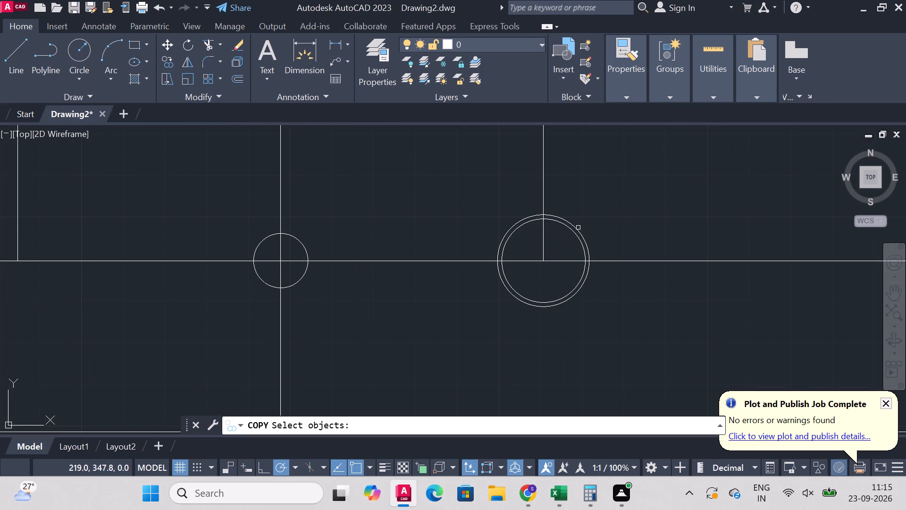
left_click(578, 228)
left_click(573, 234)
right_click(361, 236)
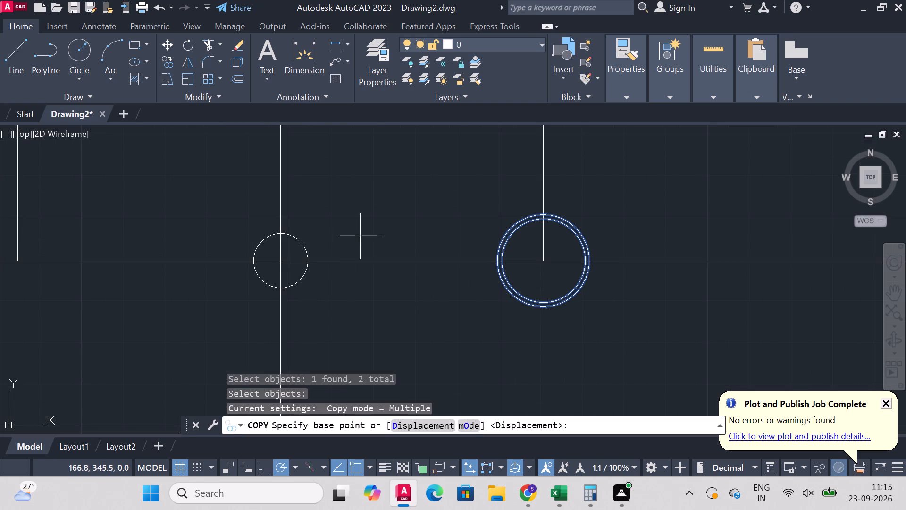
left_click(543, 260)
scroll(405, 263, "down", 3)
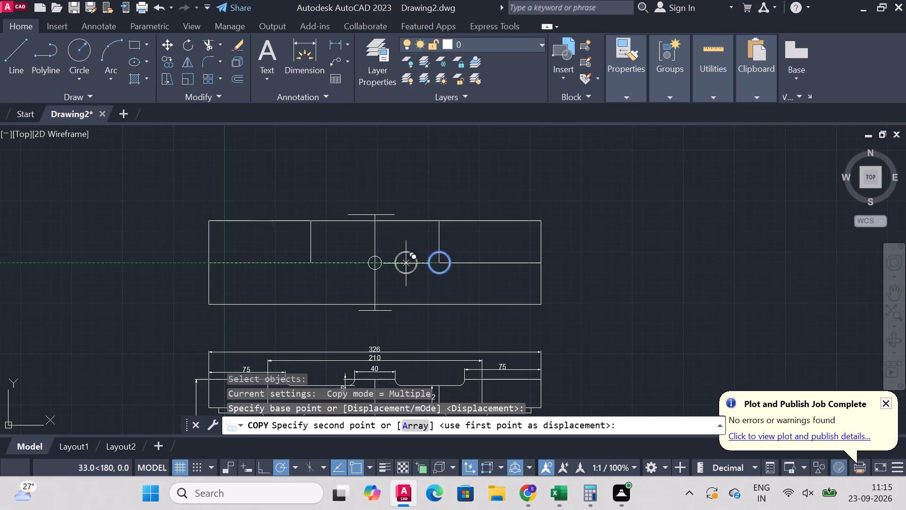
scroll(336, 261, "up", 3)
left_click(230, 268)
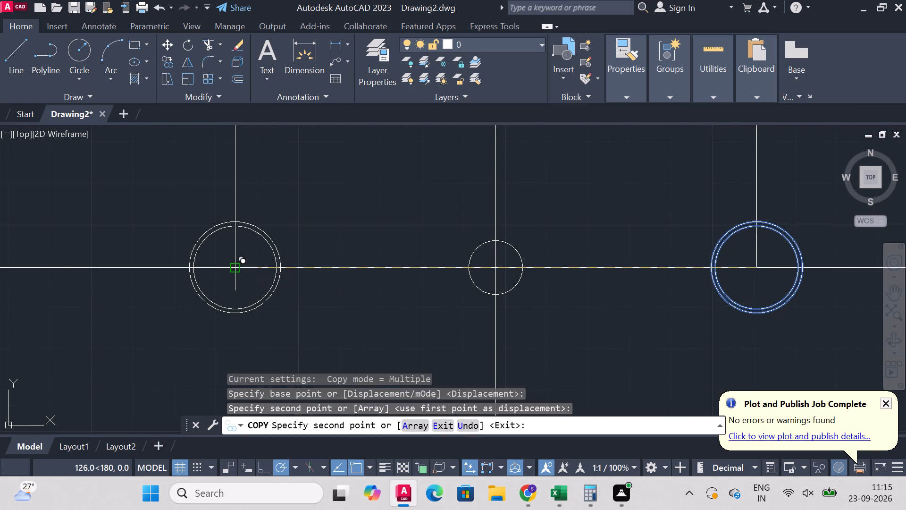
right_click(230, 268)
left_click(308, 277)
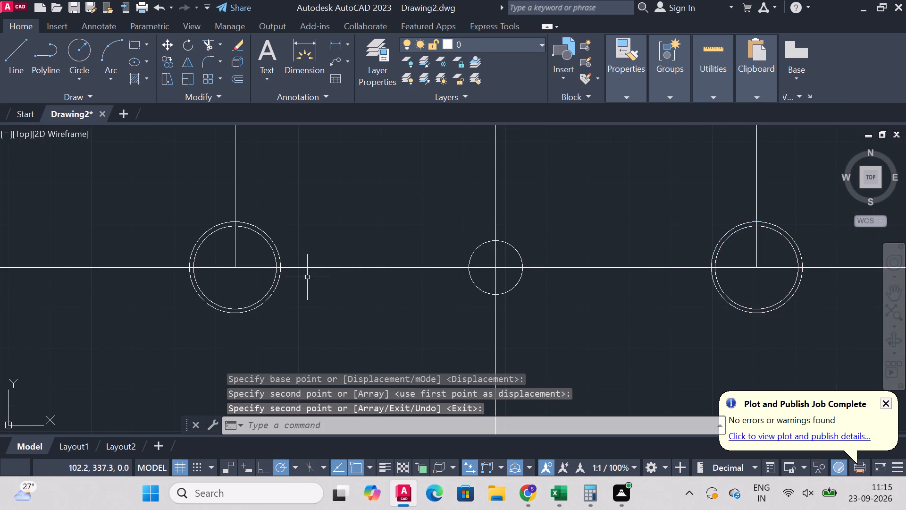
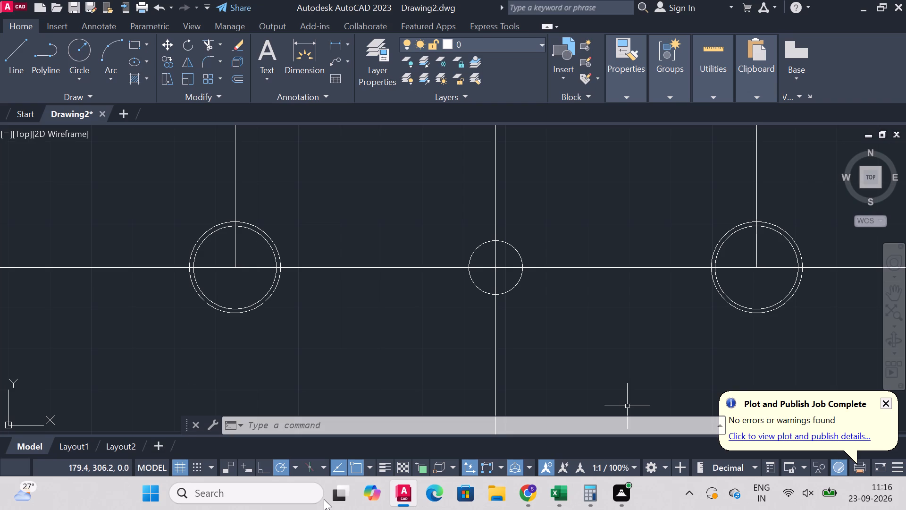
Start a line at the left concentric circles' centre with a 25 mm segment toward the vertical centreline, and undo that segment.
scroll(385, 288, "down", 3)
scroll(385, 295, "up", 1)
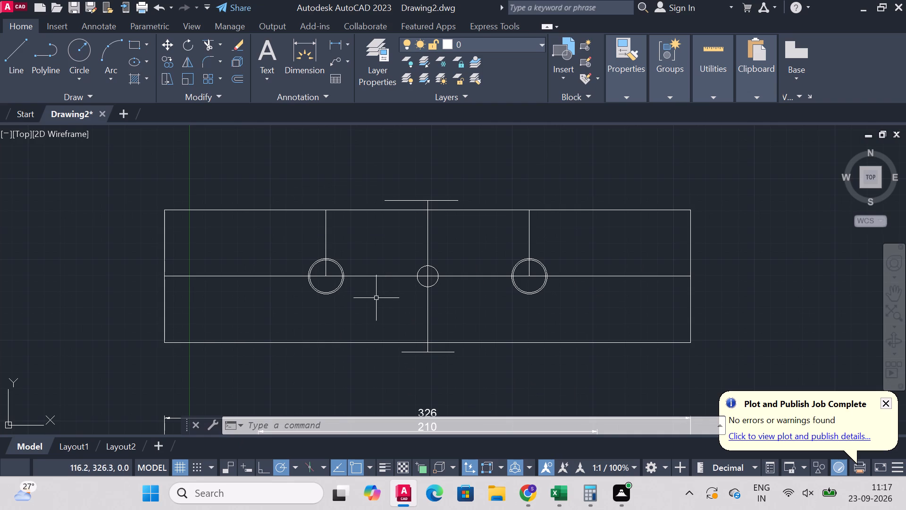
left_click(3, 50)
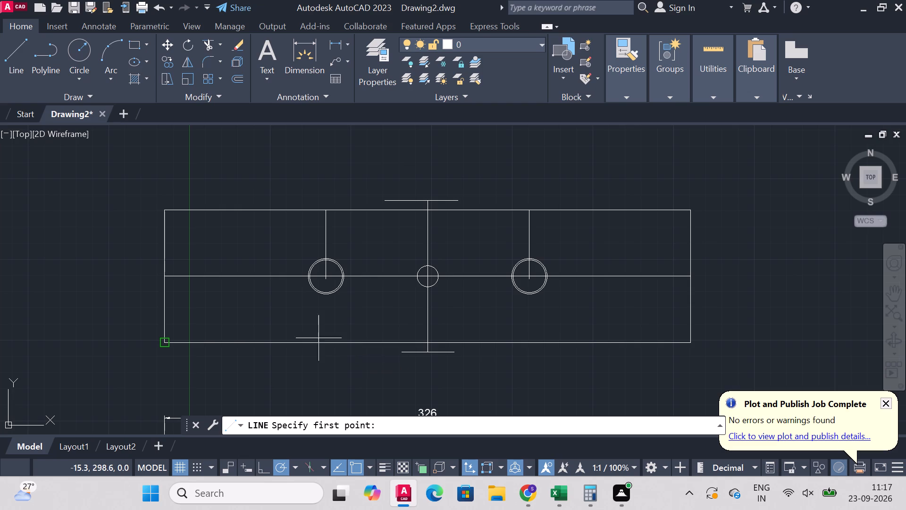
left_click(9, 49)
scroll(344, 159, "up", 2)
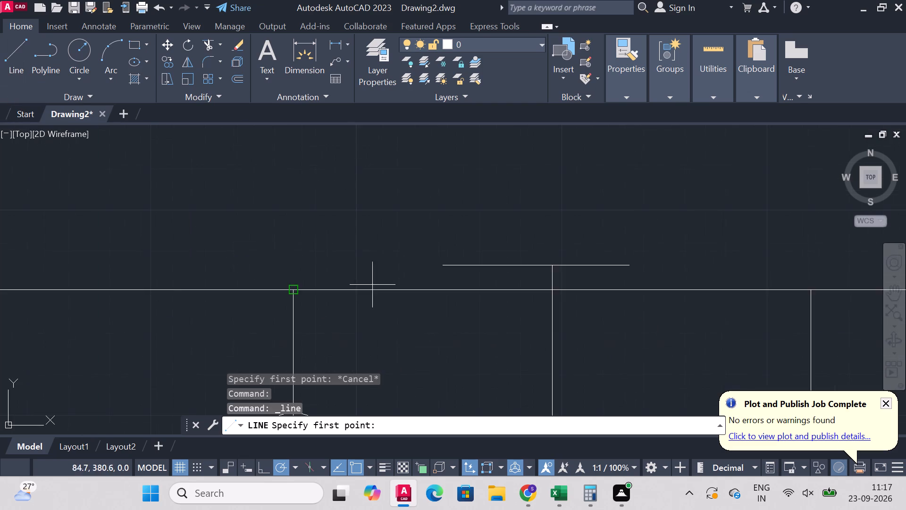
scroll(372, 285, "down", 3)
scroll(381, 312, "up", 4)
scroll(386, 305, "down", 3)
scroll(379, 304, "up", 1)
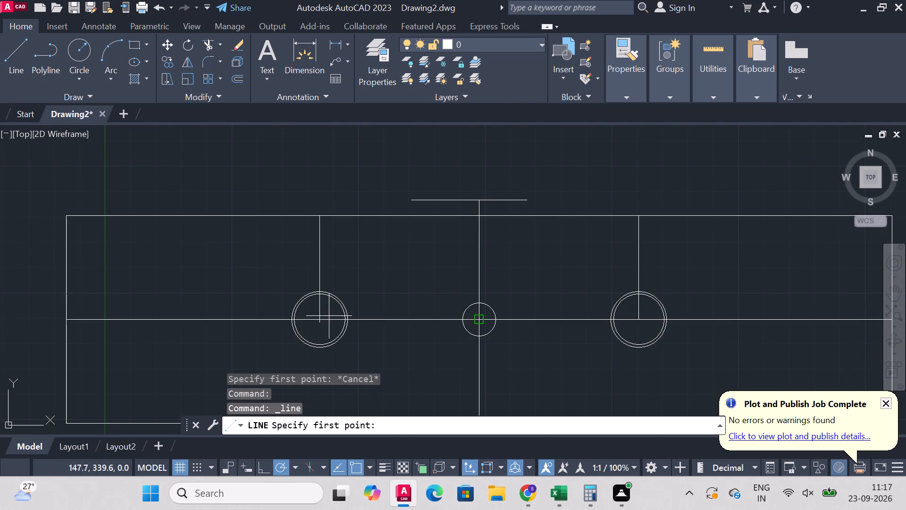
left_click(318, 321)
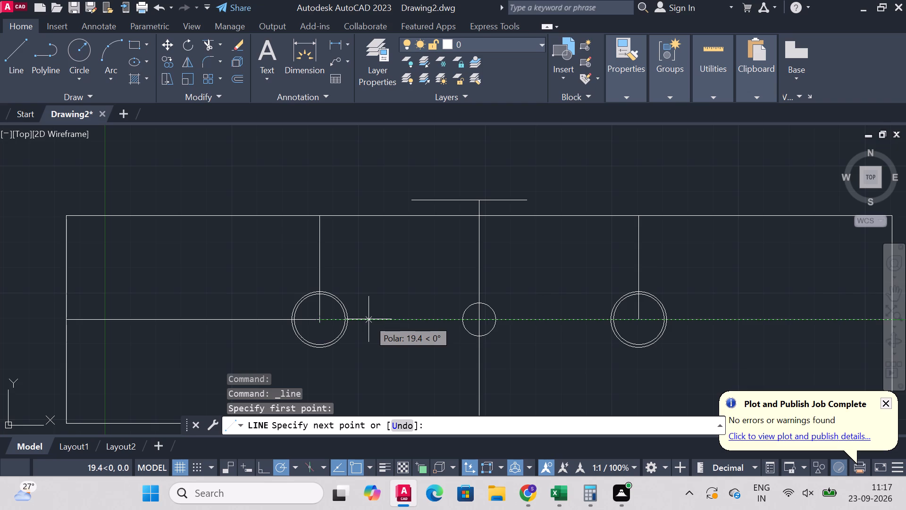
type("25")
key("Return")
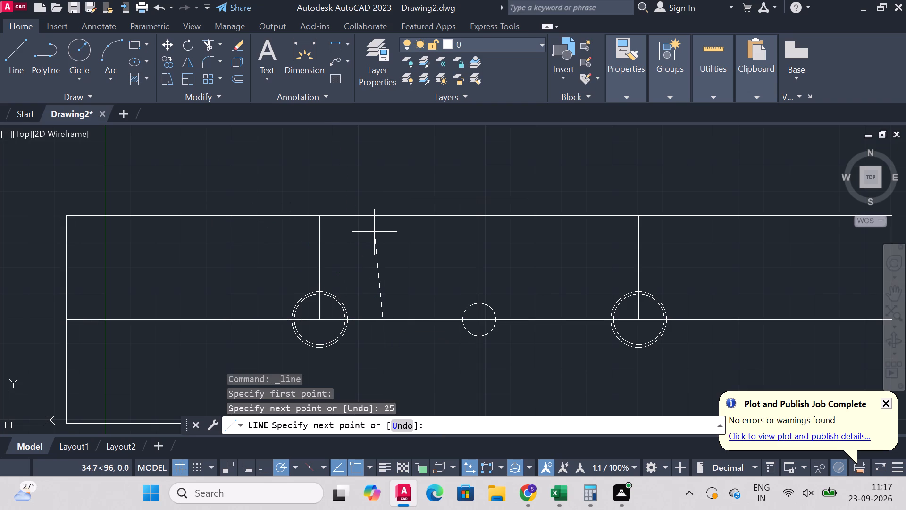
key("ctrl+z")
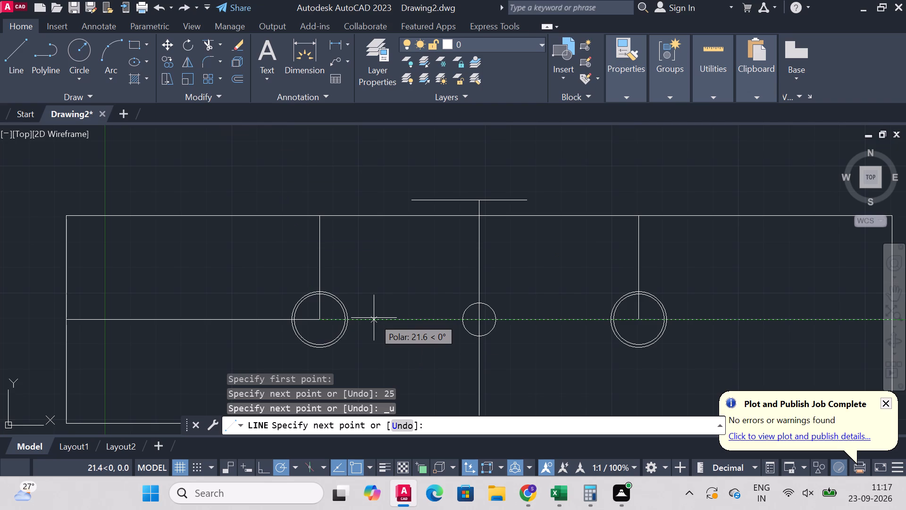
Continue the line from the left circles' centre 15 mm toward the vertical centreline, and up to the plate's top edge.
type("15")
key("Return")
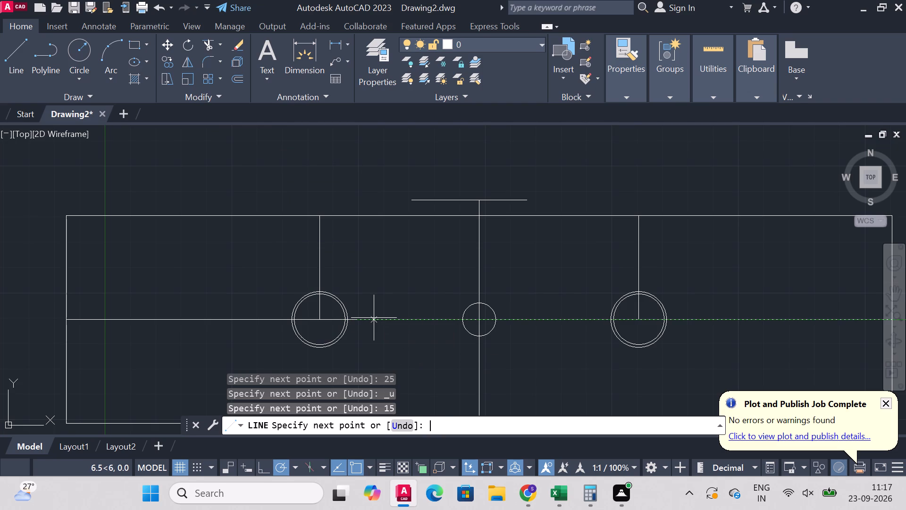
left_click(356, 220)
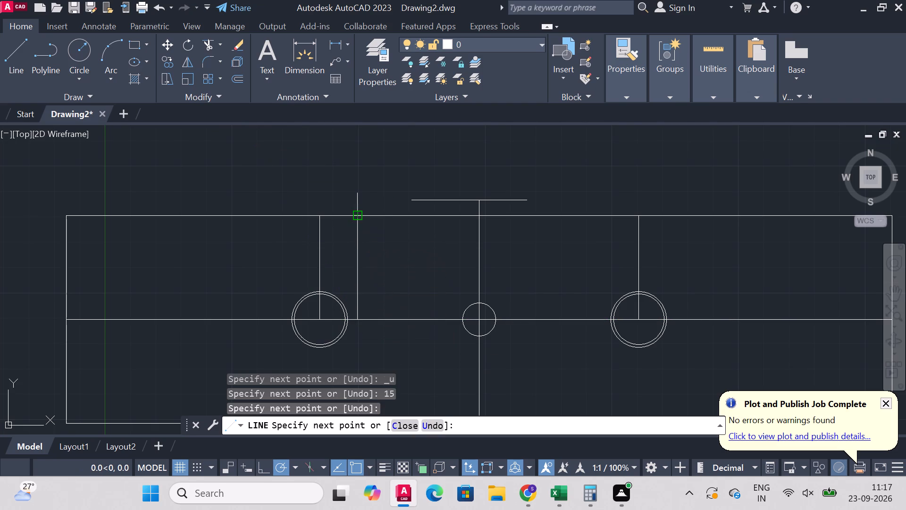
right_click(356, 220)
left_click(391, 225)
scroll(403, 264, "down", 2)
scroll(418, 281, "up", 2)
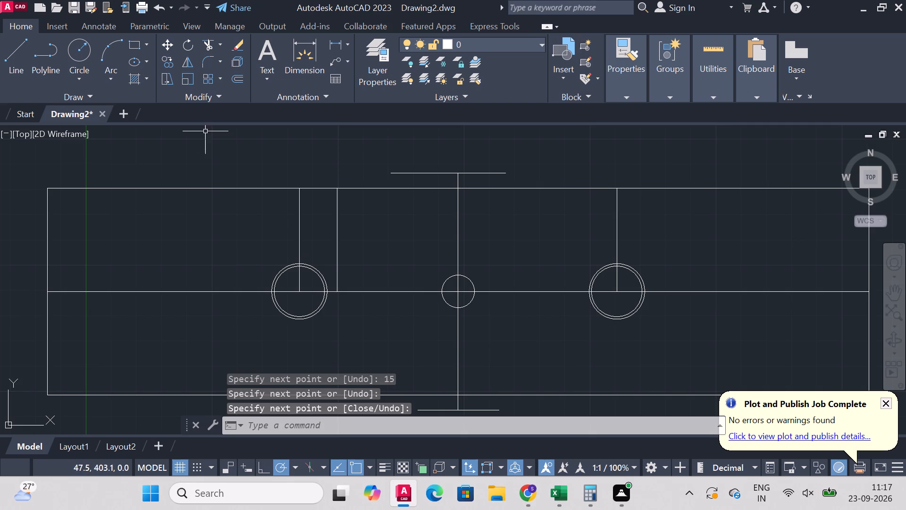
Draw a vertical line from the new left line's foot on the horizontal centreline down to the plate's bottom edge.
right_click(256, 165)
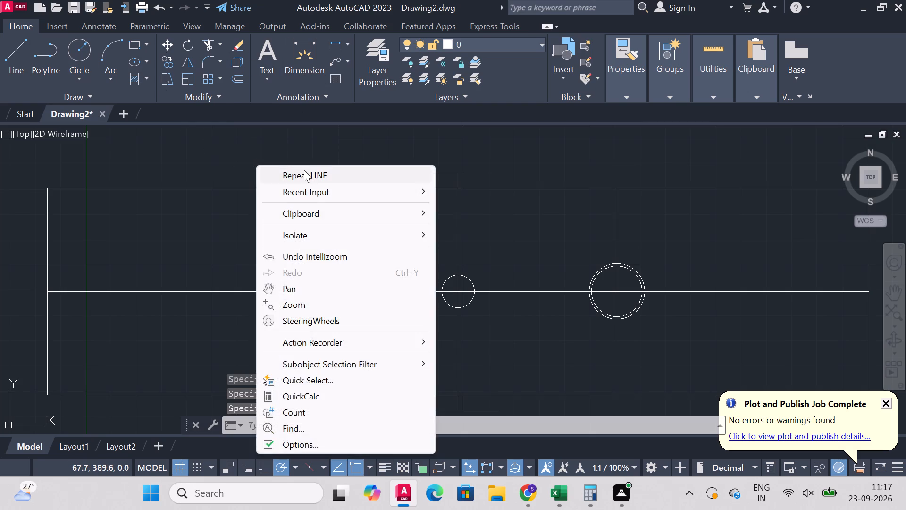
left_click(304, 170)
scroll(413, 248, "down", 2)
scroll(417, 279, "up", 2)
left_click(331, 245)
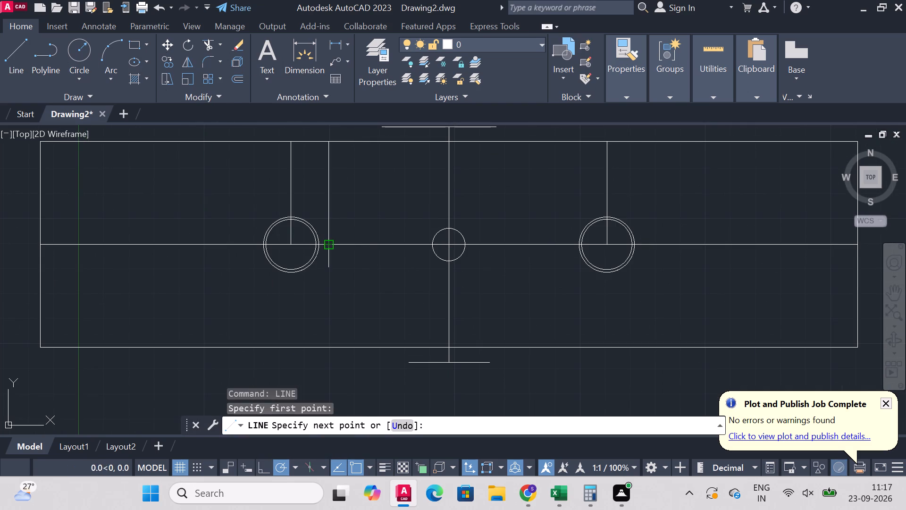
left_click(331, 350)
right_click(331, 350)
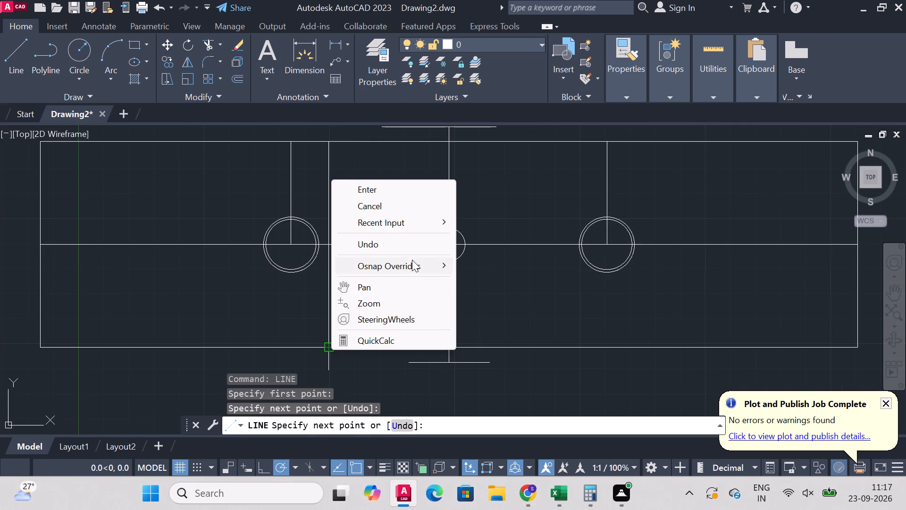
left_click(396, 193)
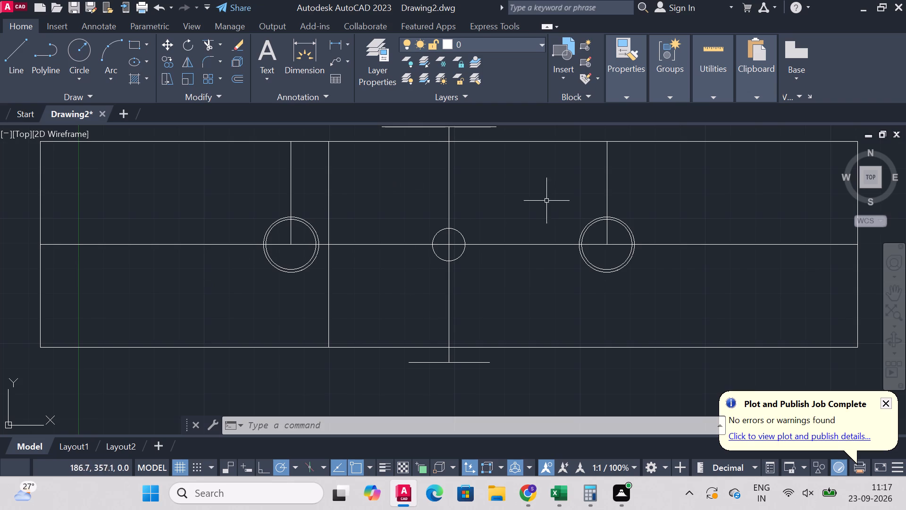
Draw a line from the right concentric circles' centre 15 mm toward the vertical centreline, continuing down to the plate's bottom edge.
right_click(680, 204)
left_click(695, 197)
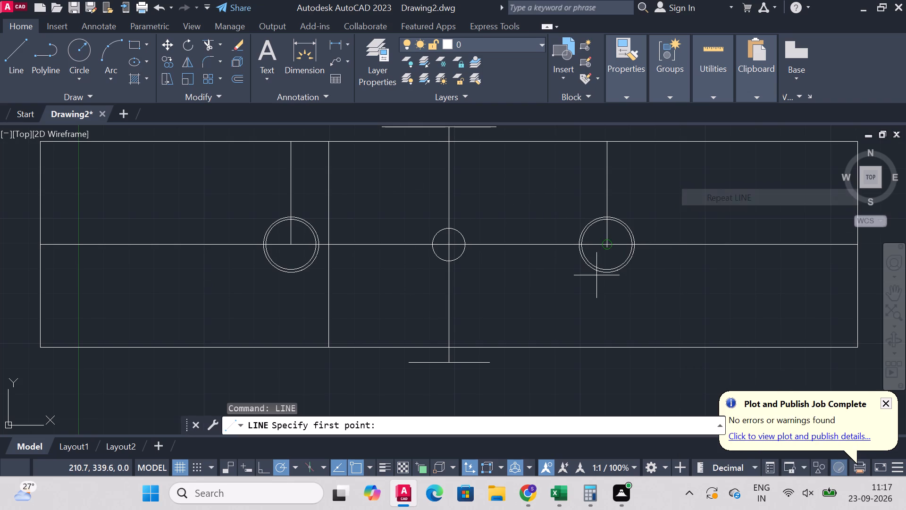
left_click(610, 243)
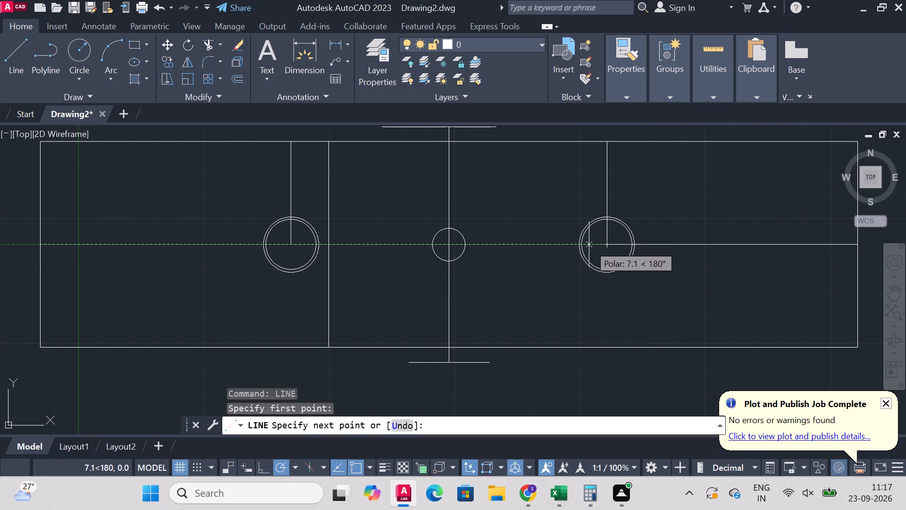
type("15")
key("Return")
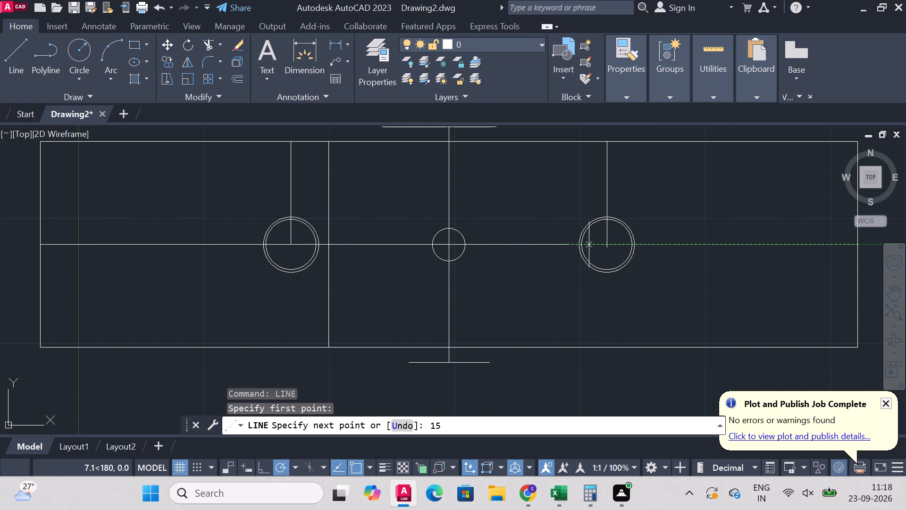
left_click(572, 347)
right_click(570, 348)
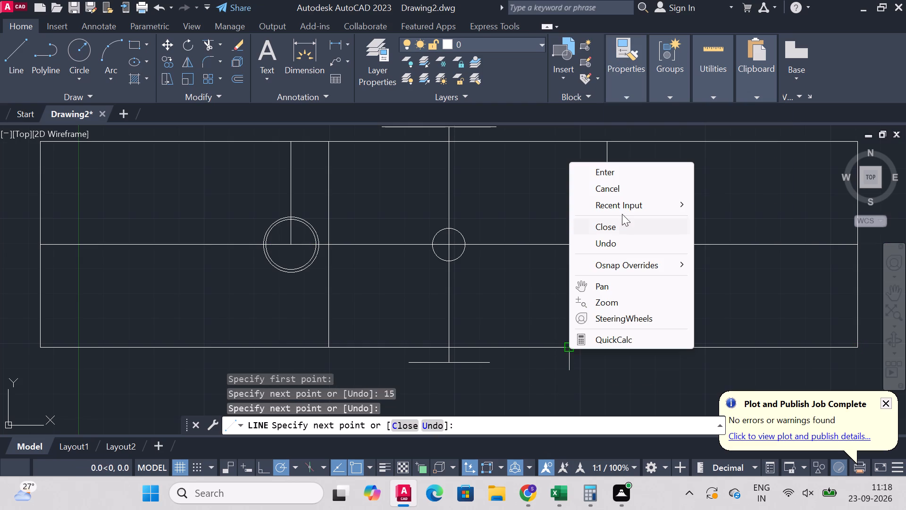
left_click(625, 175)
Draw a vertical line from the new right line's start on the horizontal centreline up to the plate's top edge.
right_click(676, 181)
left_click(725, 188)
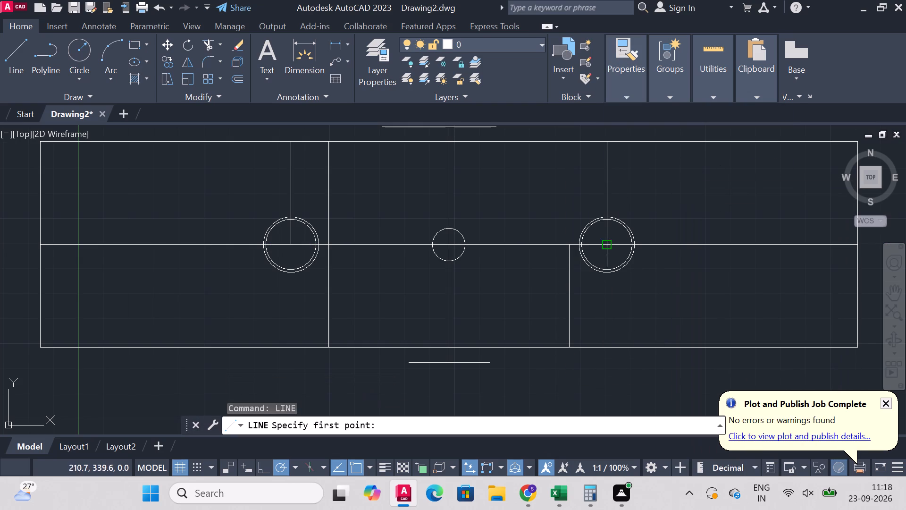
left_click(568, 238)
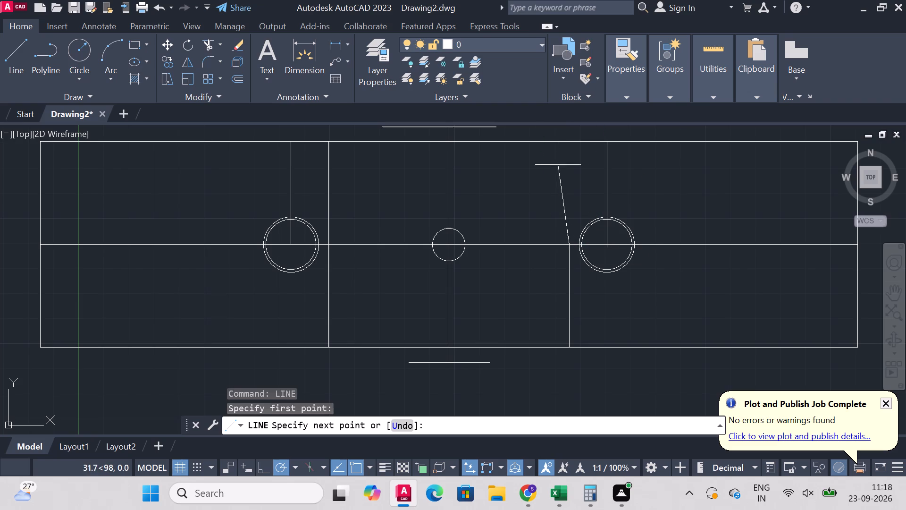
left_click(565, 144)
right_click(565, 144)
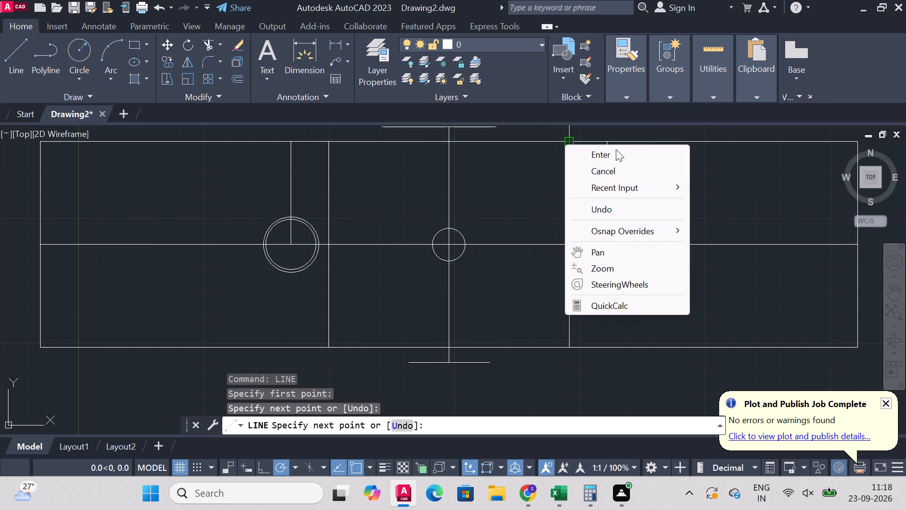
left_click(616, 149)
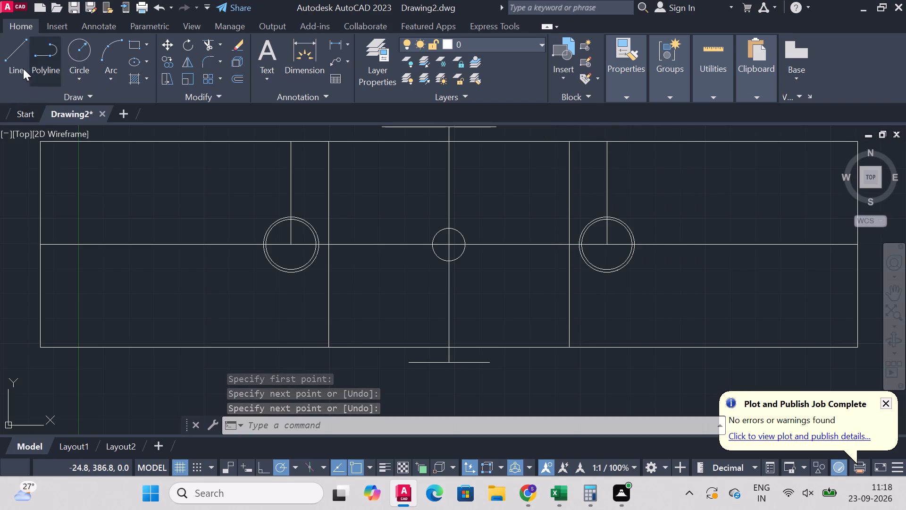
Extend the short horizontal line below the plate with a line from its right end to just past the right inner vertical.
left_click(15, 56)
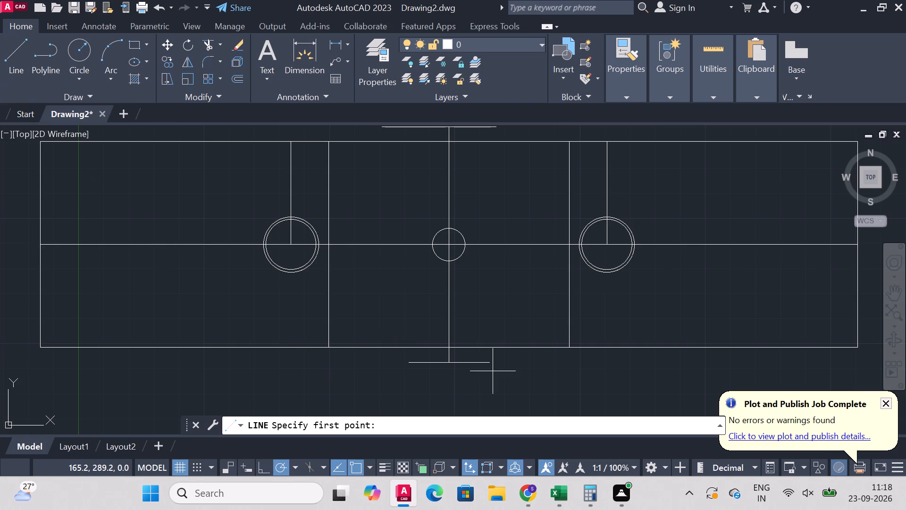
left_click(488, 365)
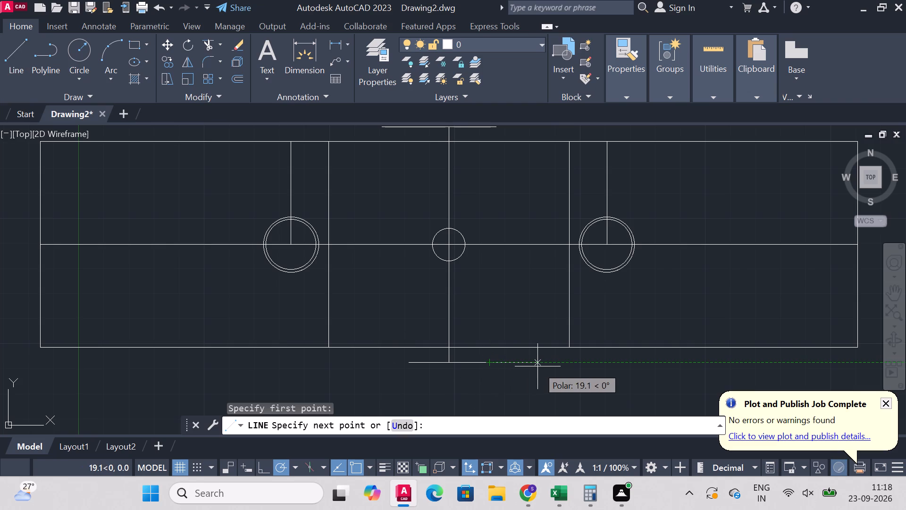
left_click(571, 361)
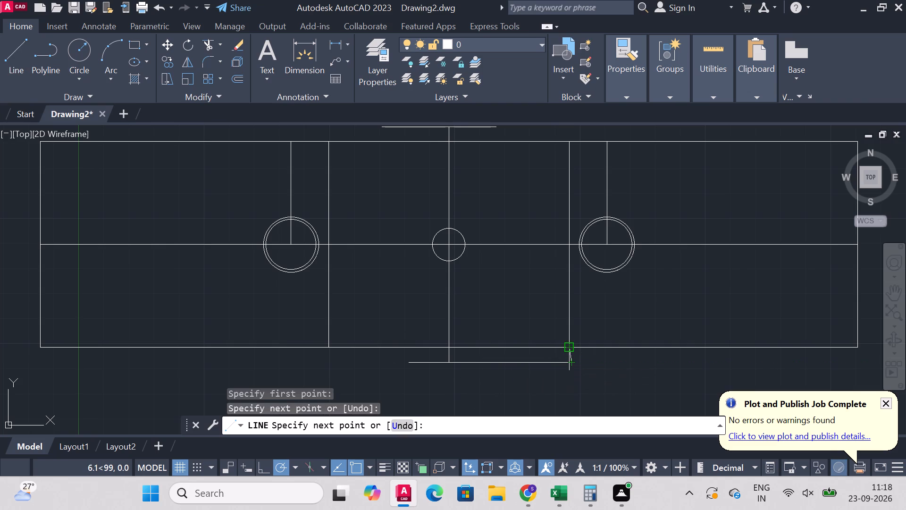
right_click(576, 363)
left_click(620, 199)
Draw a short vertical line from the right inner vertical's bottom end down to the horizontal line below the plate.
scroll(707, 283, "down", 1)
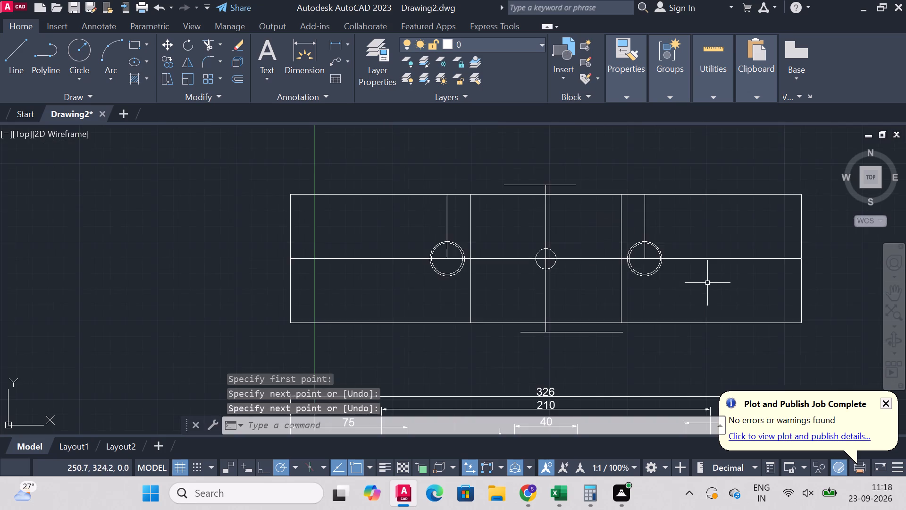
scroll(678, 343, "up", 2)
left_click(20, 55)
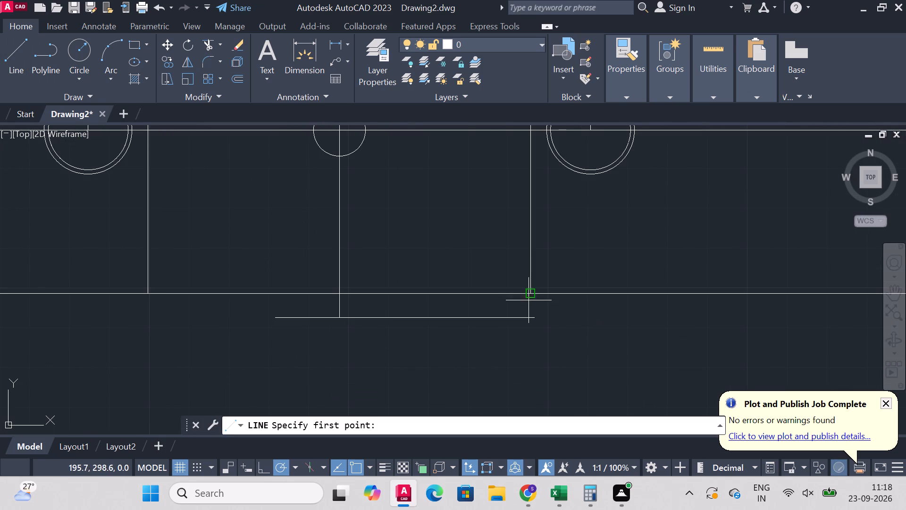
left_click(531, 291)
left_click(530, 315)
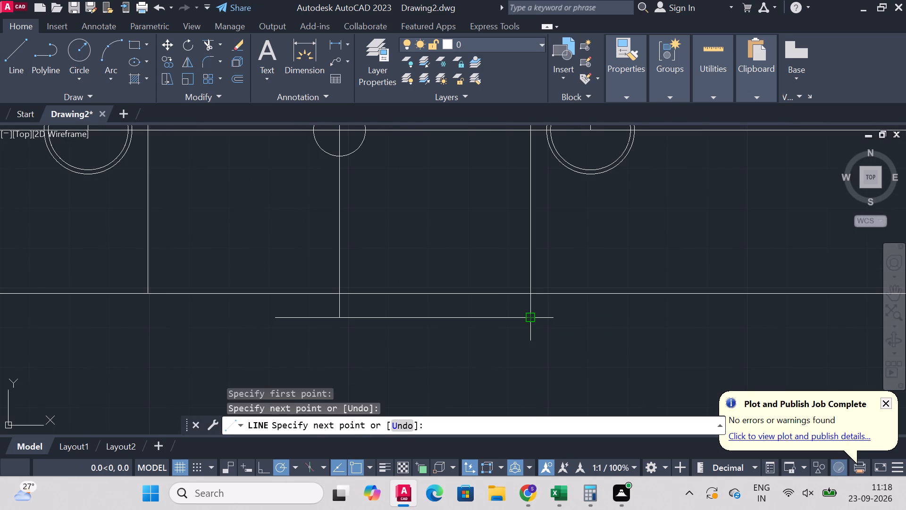
right_click(529, 316)
left_click(568, 162)
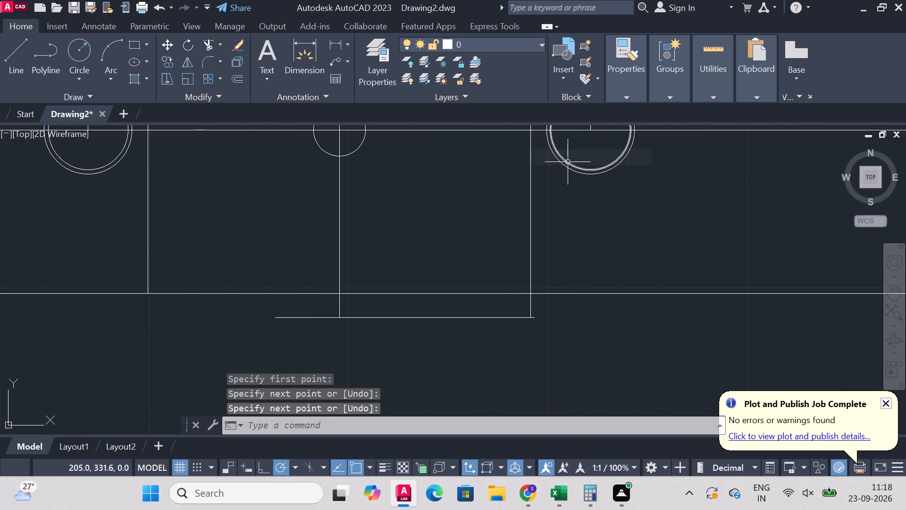
Trim the end of the lower horizontal line that overhangs beyond the right inner vertical.
left_click(209, 44)
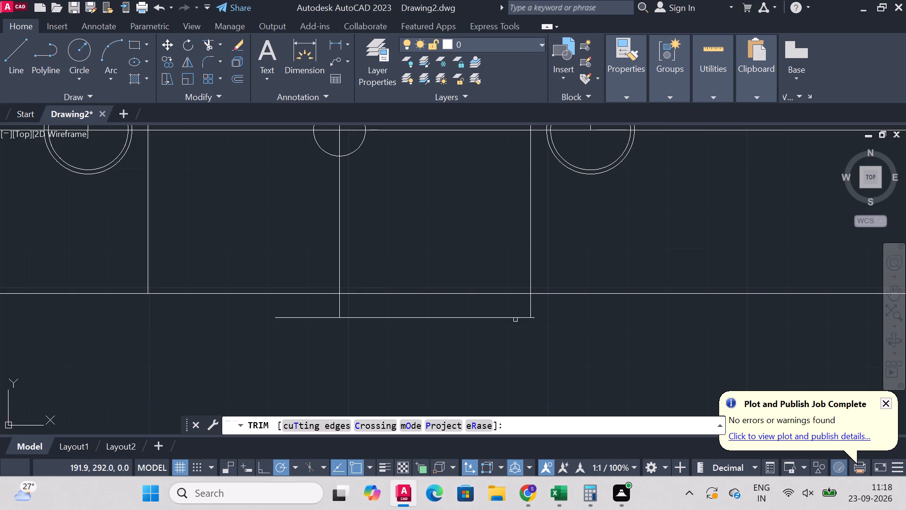
scroll(538, 325, "up", 3)
left_click(520, 297)
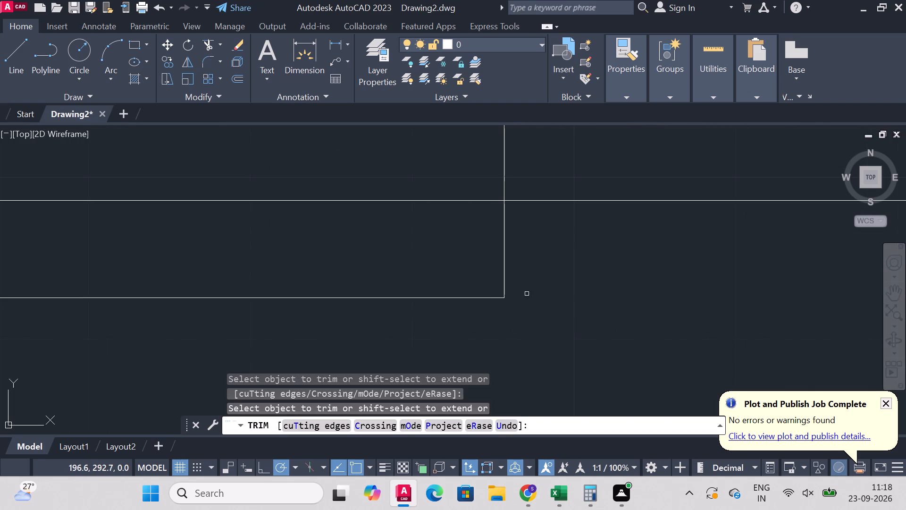
scroll(527, 294, "down", 5)
right_click(171, 319)
left_click(215, 96)
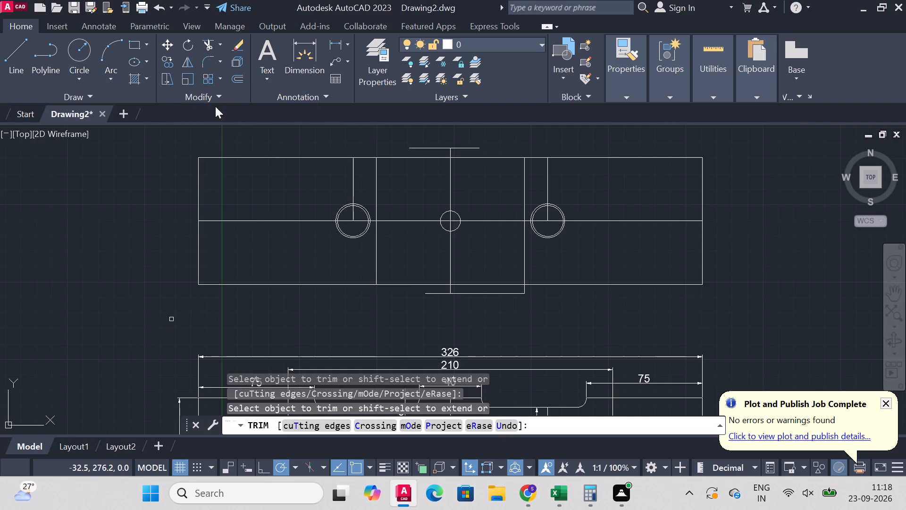
left_click(120, 171)
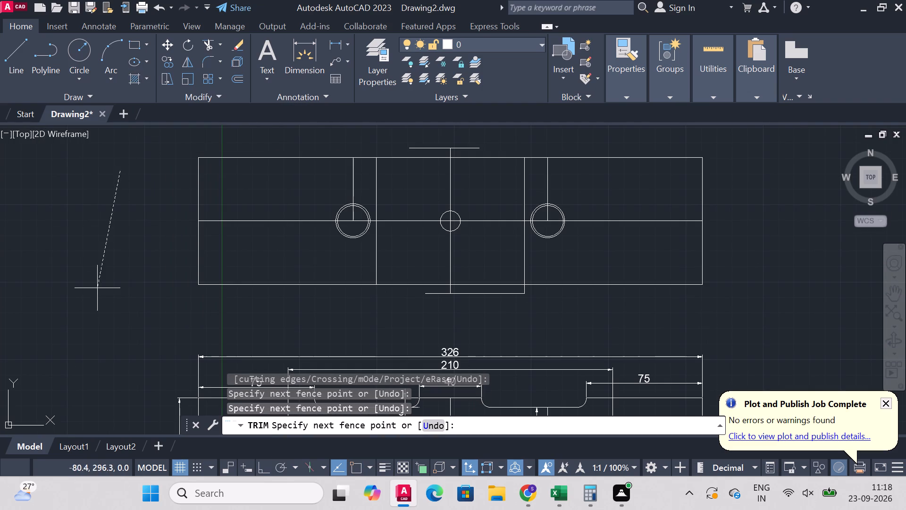
Extend the horizontal line below the plate by about 43 mm from its left end, past the left inner vertical.
key("Escape")
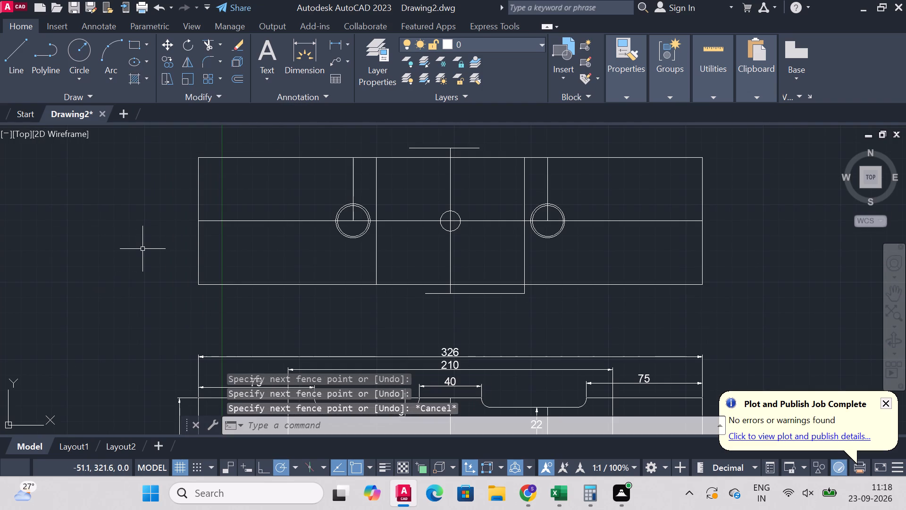
left_click(25, 58)
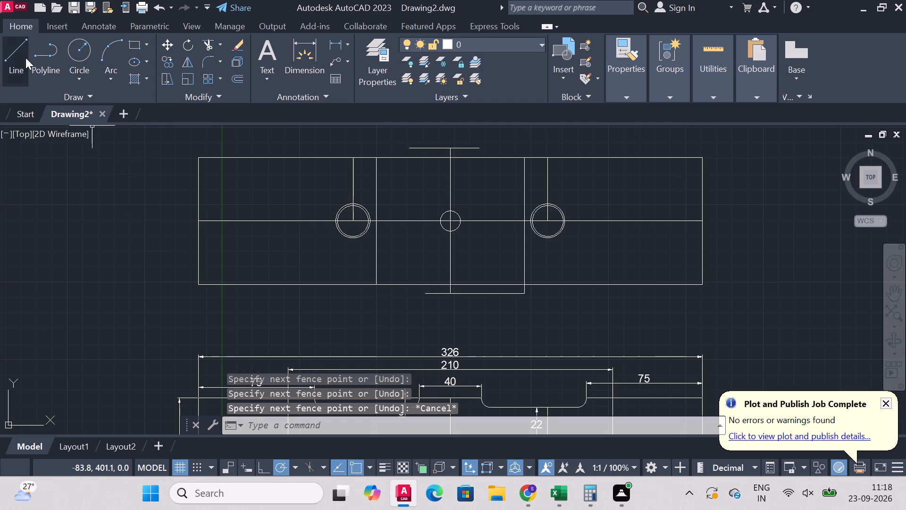
scroll(414, 298, "up", 1)
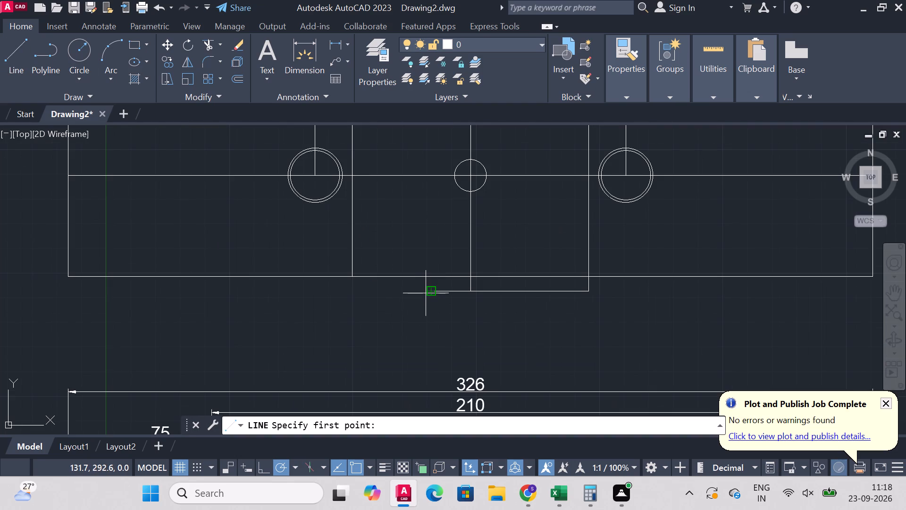
left_click(431, 292)
left_click(324, 290)
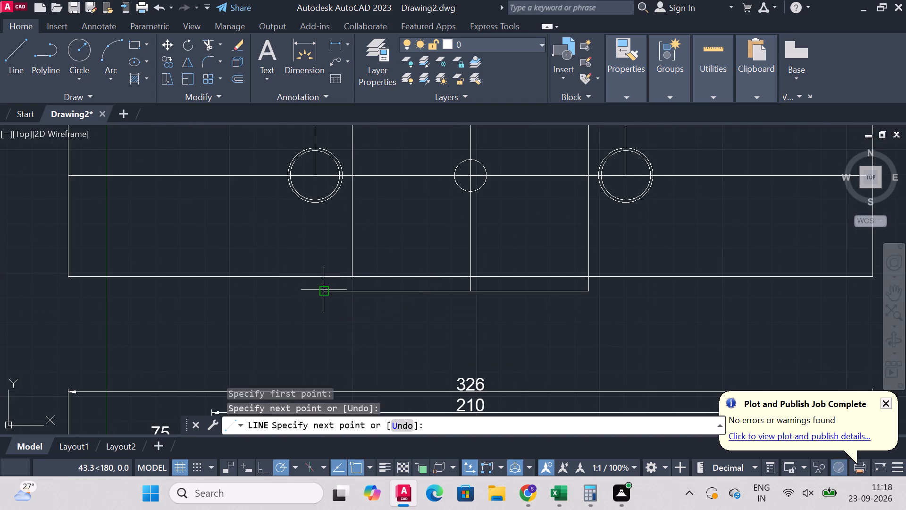
right_click(322, 291)
left_click(361, 302)
Draw a short vertical line from the left inner vertical's bottom end down to the horizontal line below the plate.
right_click(282, 348)
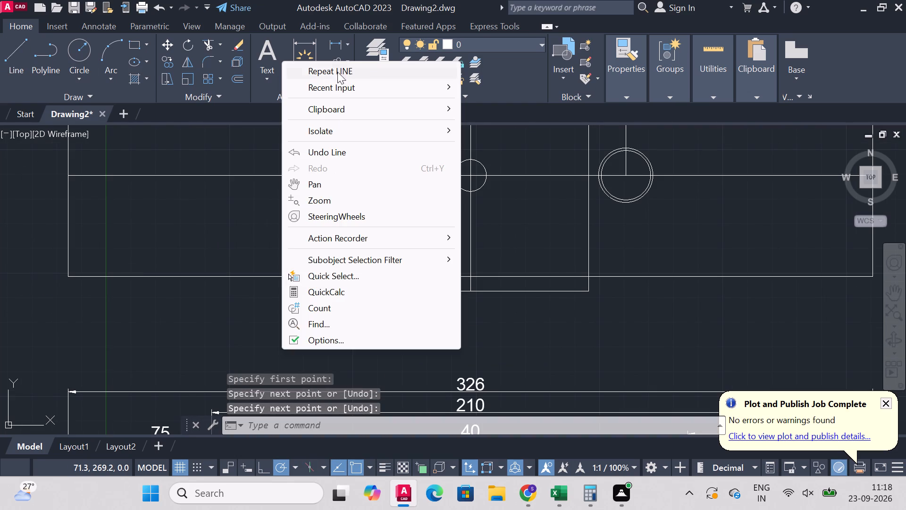
left_click(339, 67)
left_click(350, 274)
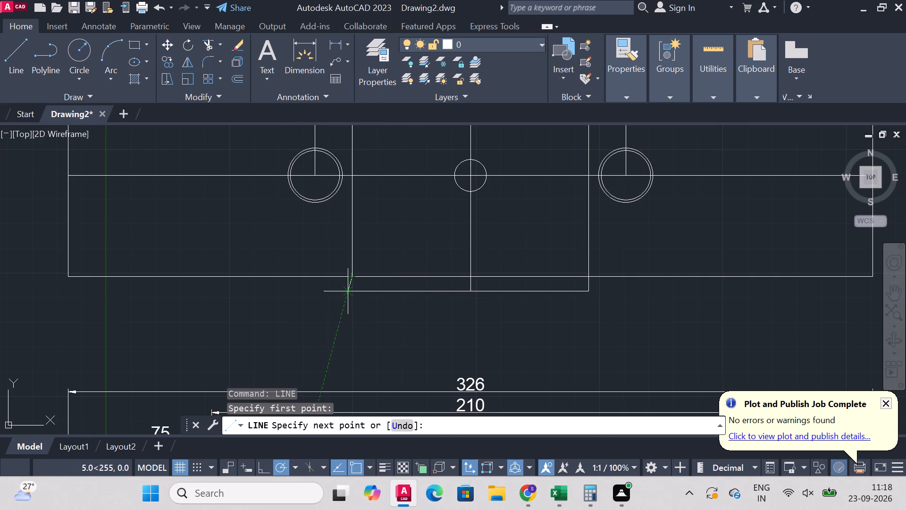
left_click(355, 293)
right_click(354, 296)
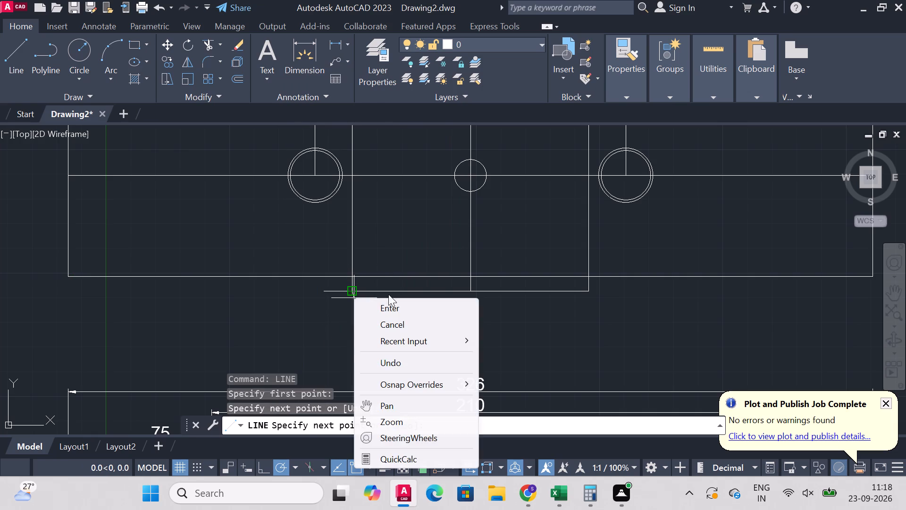
left_click(390, 303)
Trim the end of the lower horizontal line that overhangs to the left of the left inner vertical.
left_click(204, 51)
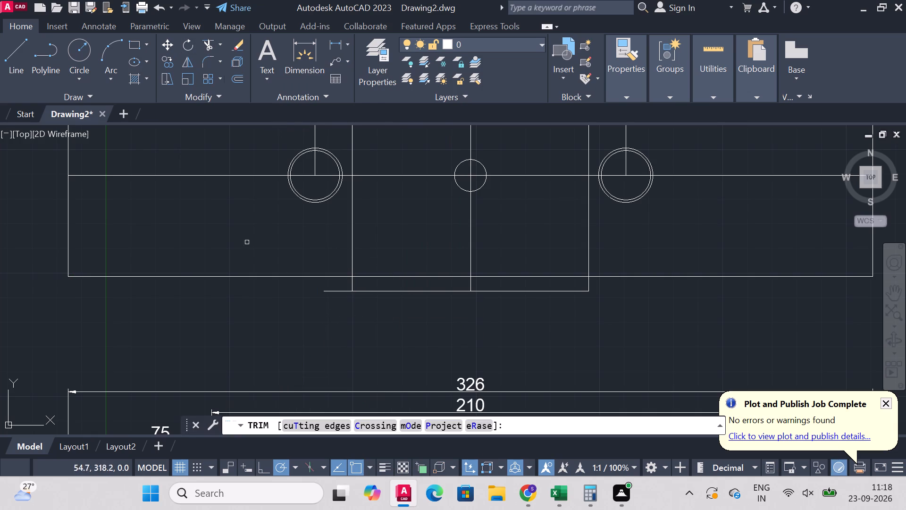
left_click(336, 290)
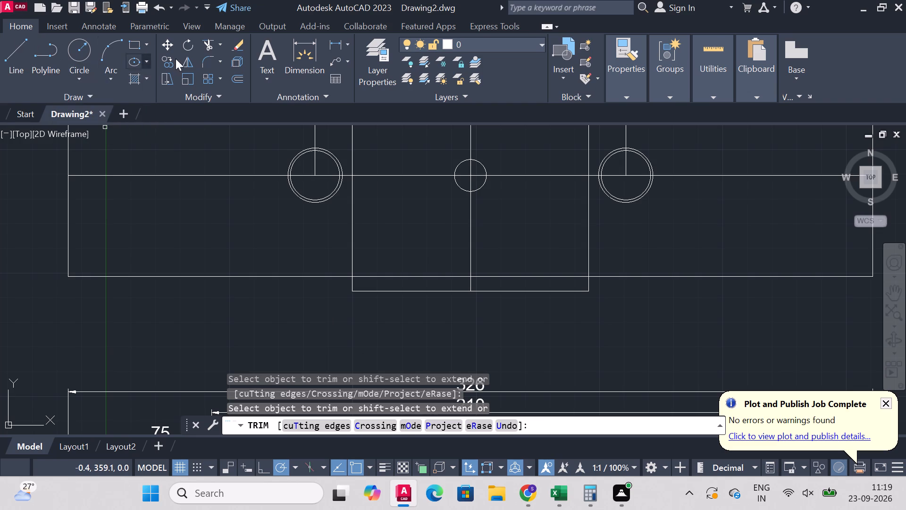
Fillet the right short vertical of the lower projection with the plate's bottom edge at radius 6.
left_click(204, 54)
scroll(687, 258, "up", 2)
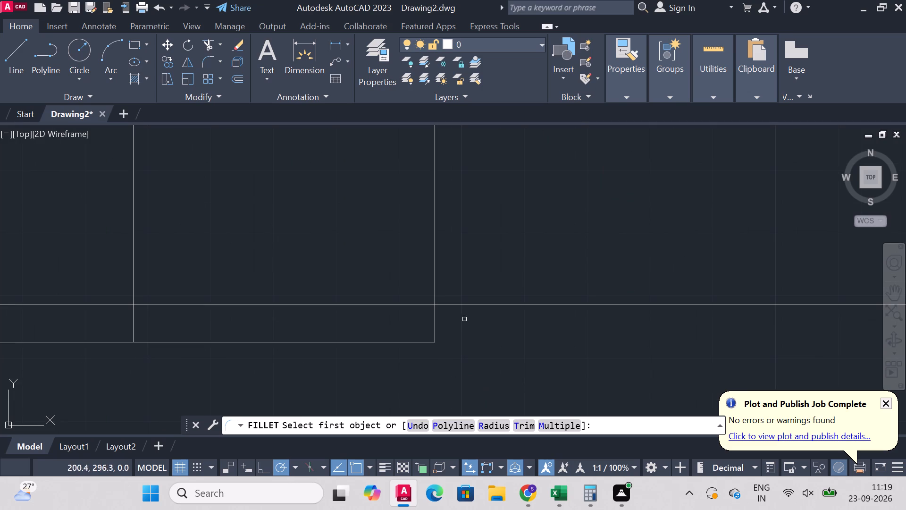
left_click(436, 325)
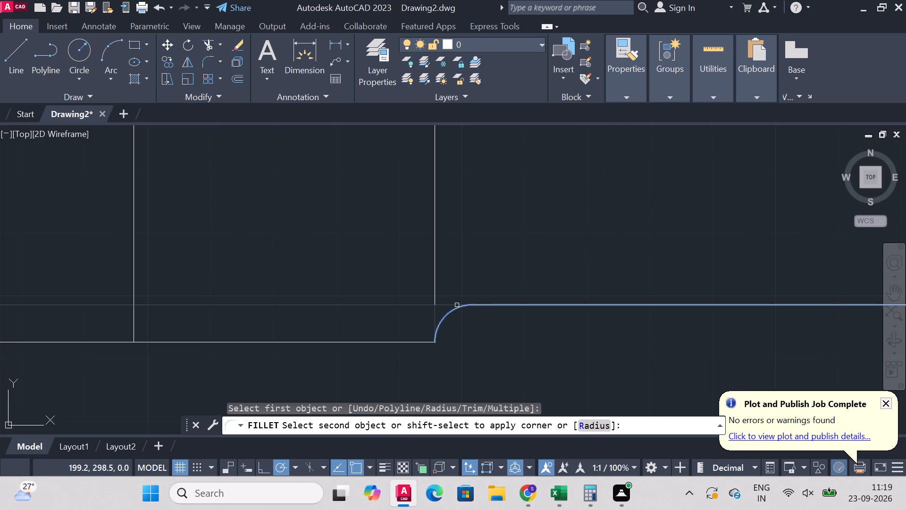
left_click(457, 305)
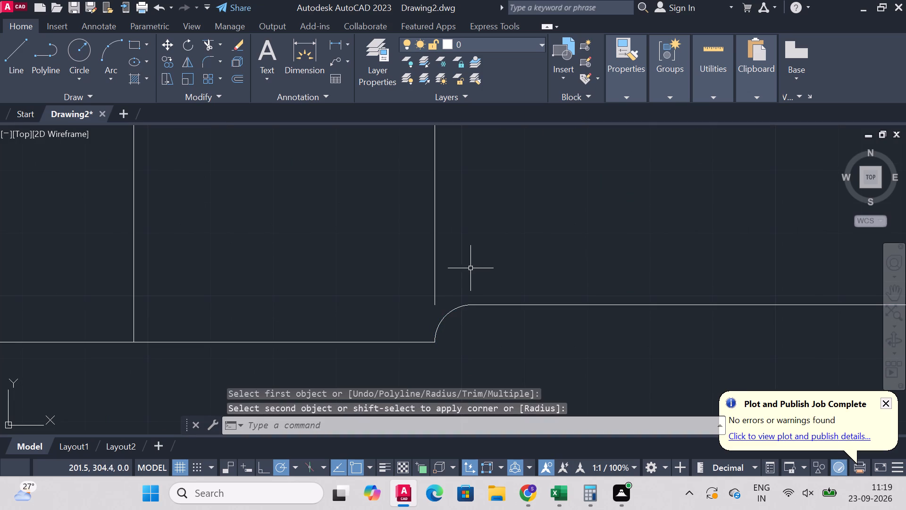
Redraw the 6 mm vertical from the right inner vertical's bottom end down to the projection's lower right corner.
left_click(7, 48)
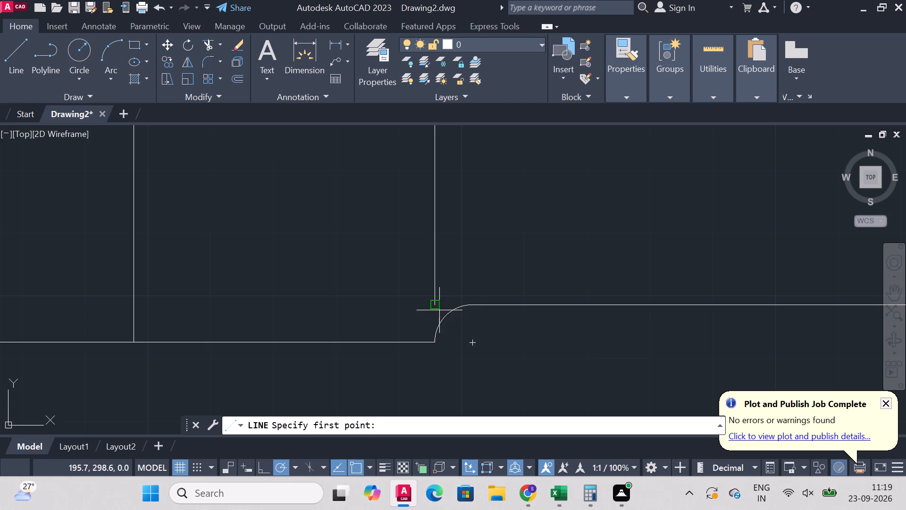
left_click(436, 304)
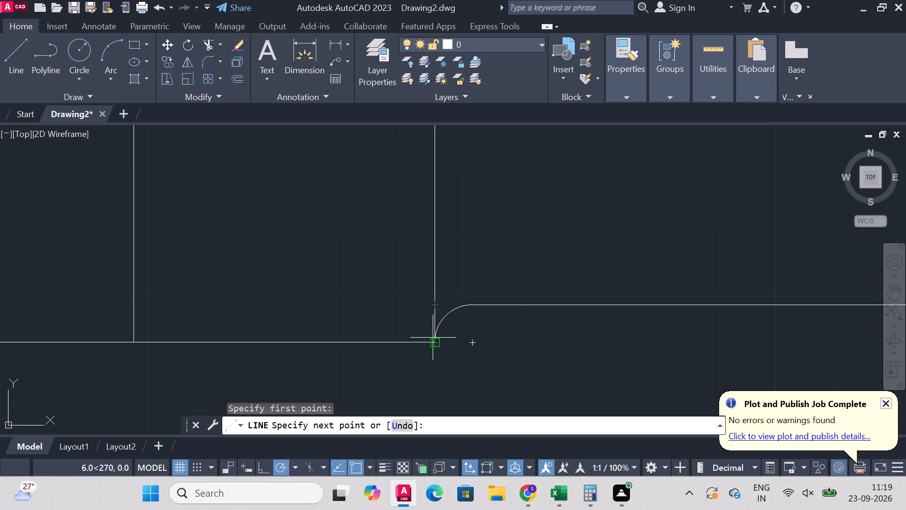
left_click(433, 338)
right_click(468, 295)
left_click(500, 310)
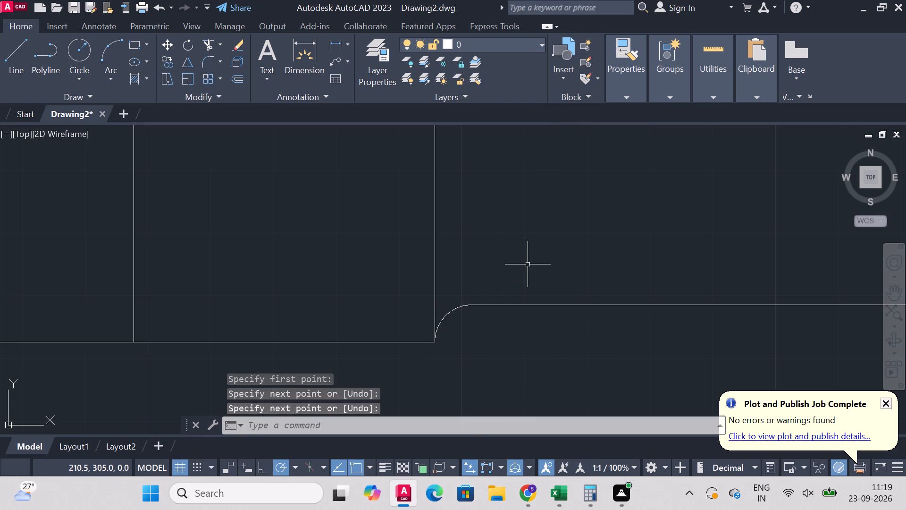
Redraw the plate's bottom edge as a 115 mm line from its lower left corner to the left inner vertical.
scroll(330, 290, "down", 2)
scroll(182, 314, "up", 1)
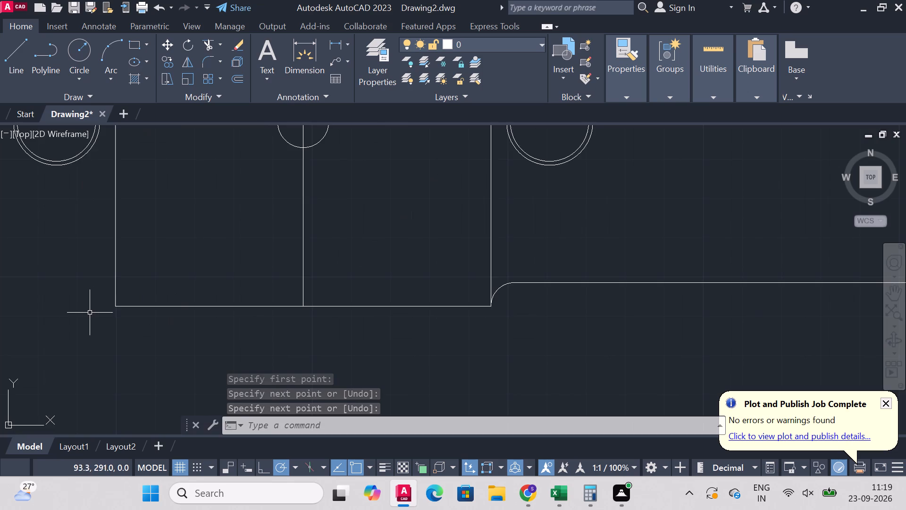
scroll(90, 313, "down", 3)
scroll(9, 323, "up", 2)
scroll(202, 311, "down", 2)
scroll(116, 309, "up", 2)
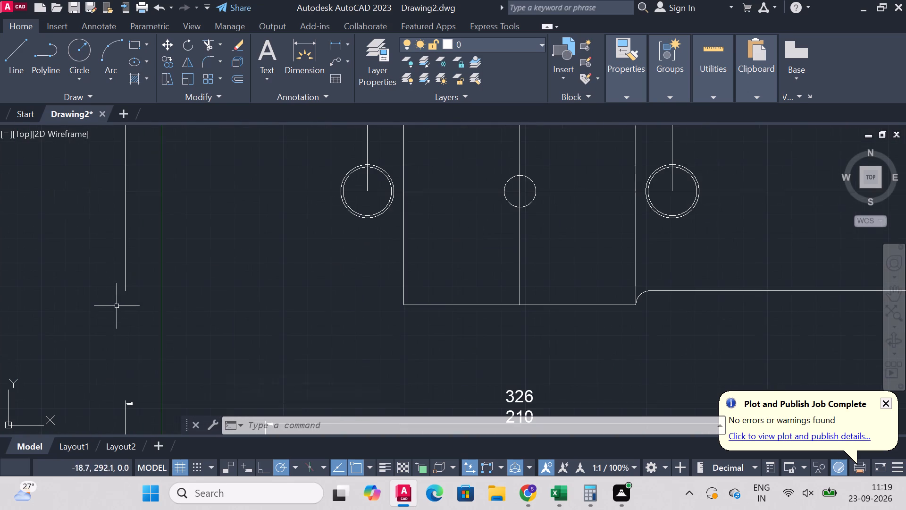
left_click(11, 50)
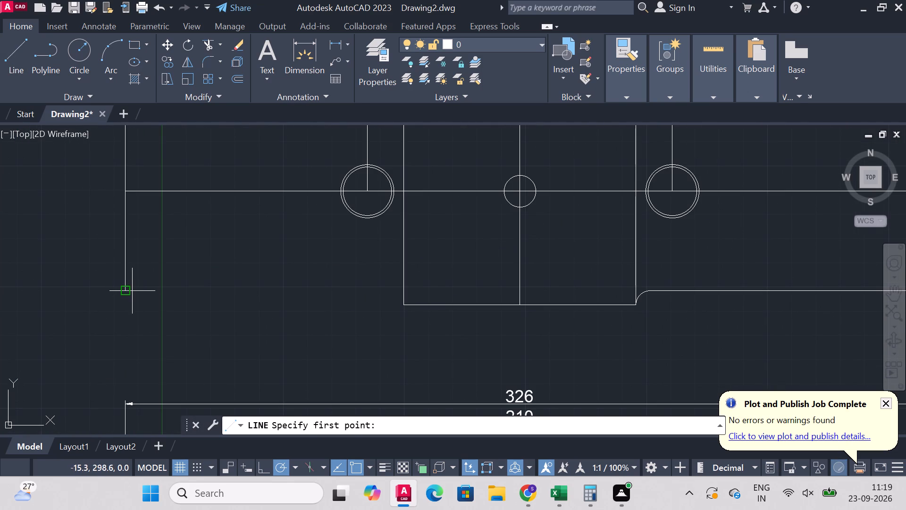
left_click(131, 290)
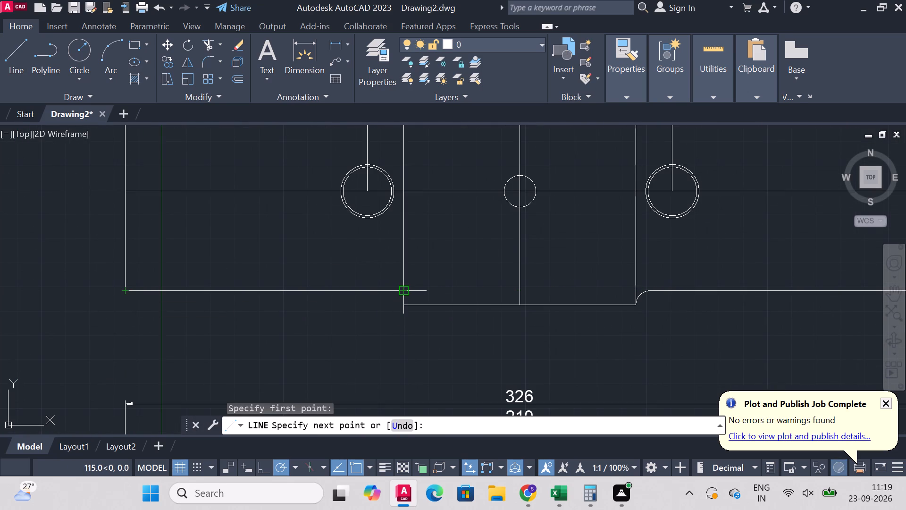
left_click(400, 292)
right_click(400, 292)
left_click(416, 299)
Fillet the left short vertical of the lower projection with the new bottom edge line at radius 6.
right_click(501, 251)
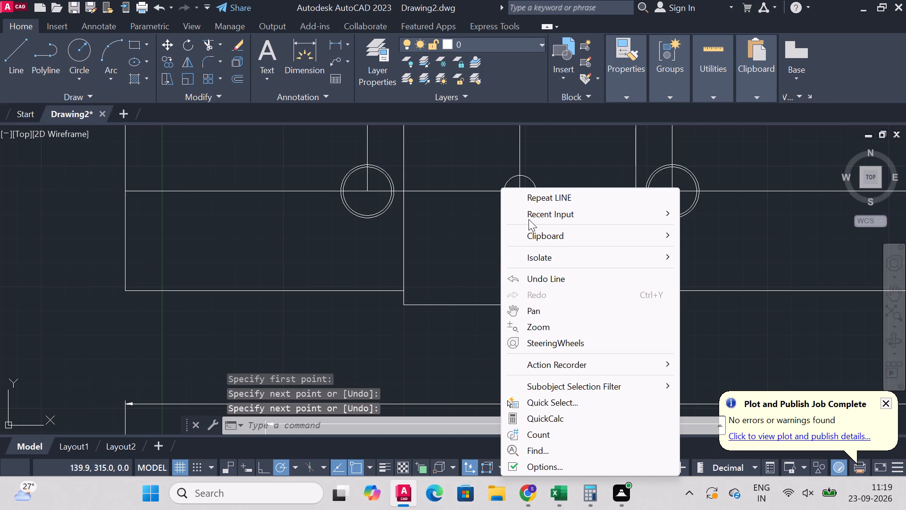
left_click(203, 60)
left_click(203, 60)
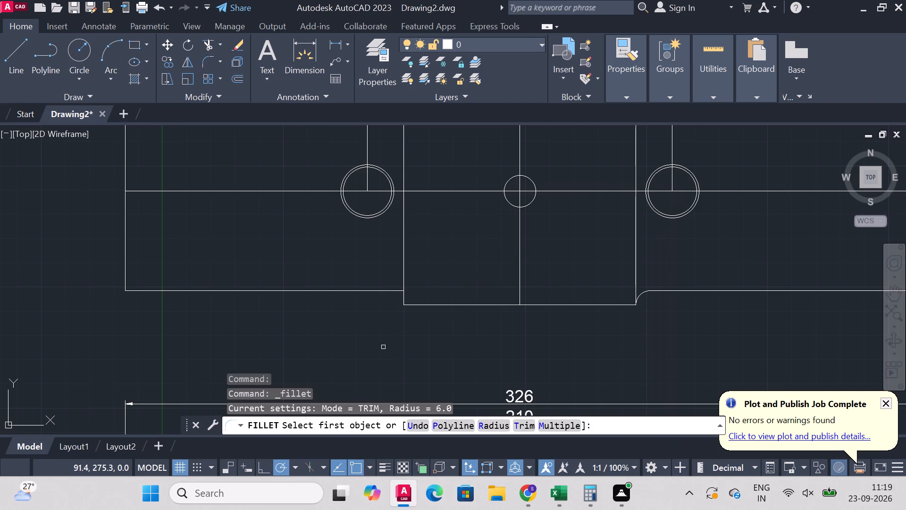
scroll(391, 322, "up", 1)
left_click(409, 283)
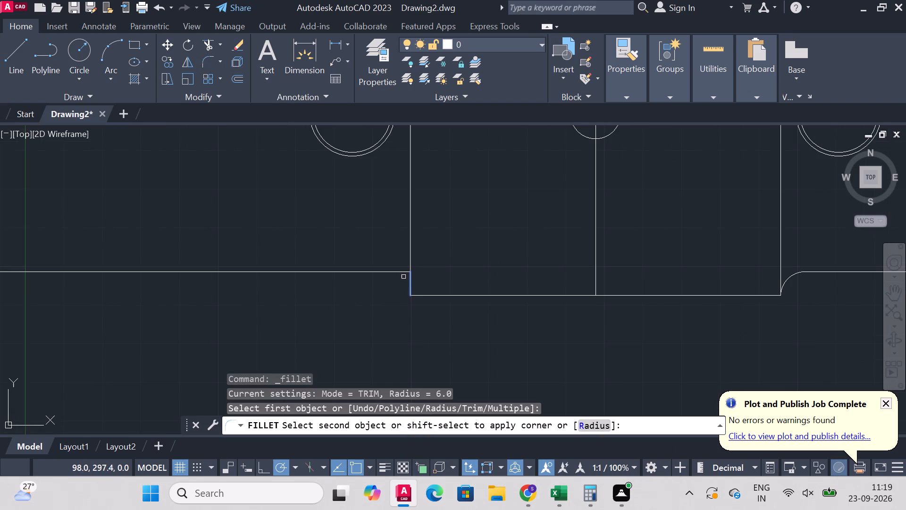
left_click(401, 272)
Redraw the 6 mm vertical from the left inner vertical's bottom end down to the projection's lower left corner.
right_click(483, 201)
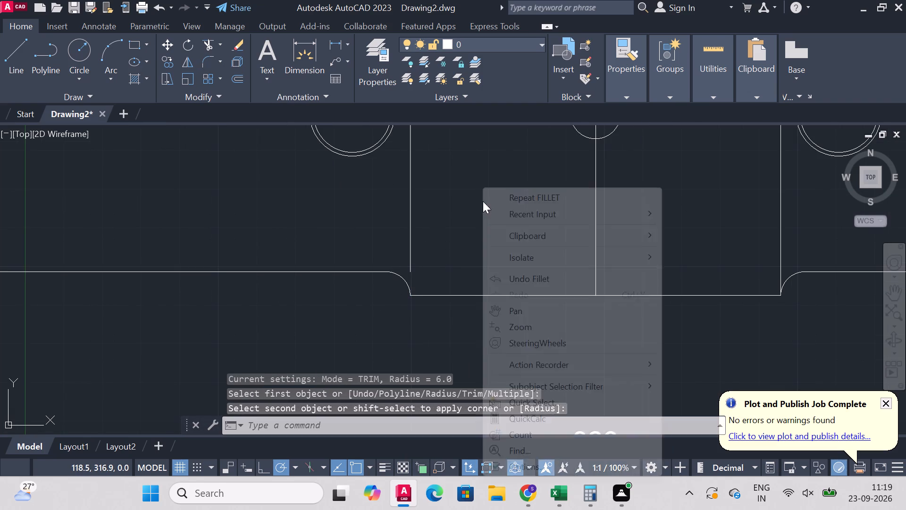
double_click(19, 47)
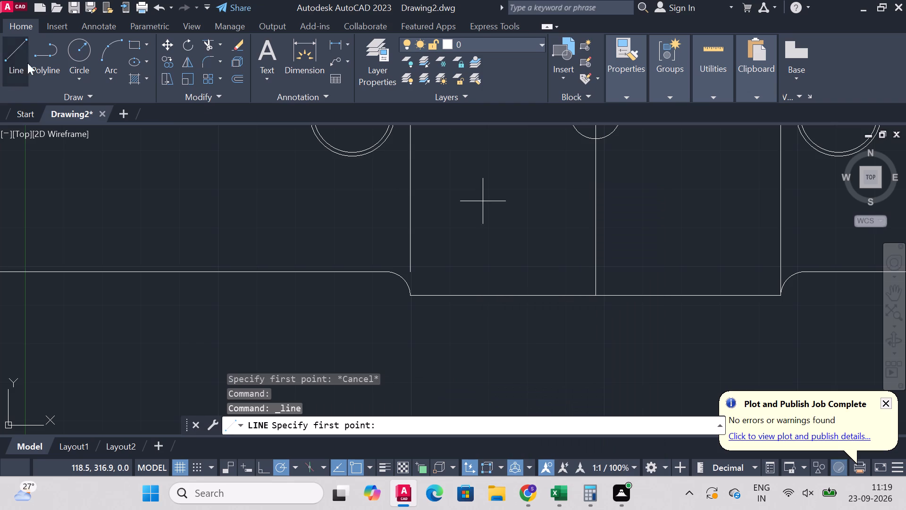
left_click(405, 272)
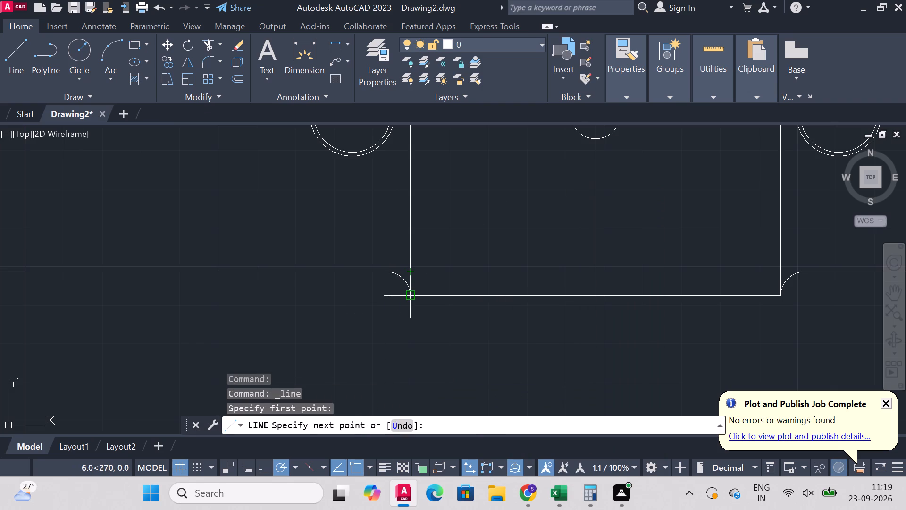
left_click(409, 296)
right_click(409, 296)
left_click(432, 303)
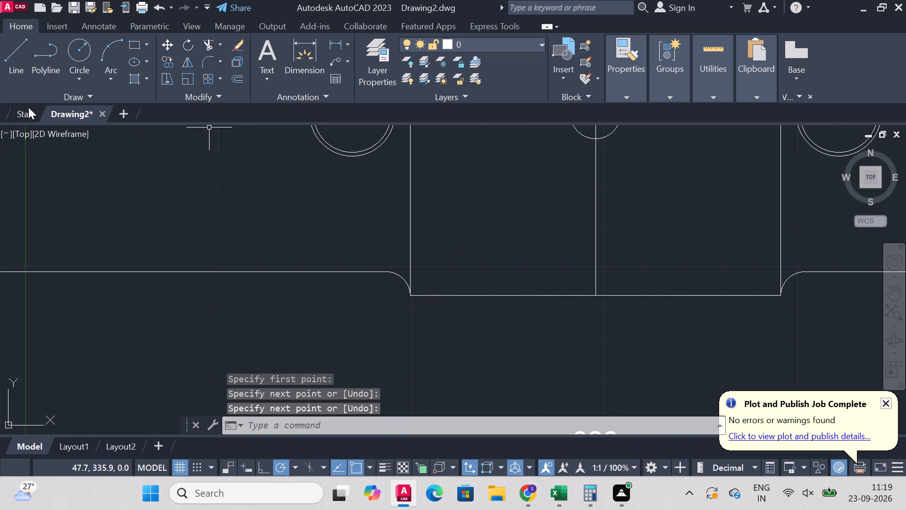
Draw a 108 mm horizontal line along the plate's bottom edge between the upper ends of the two fillets.
left_click(14, 62)
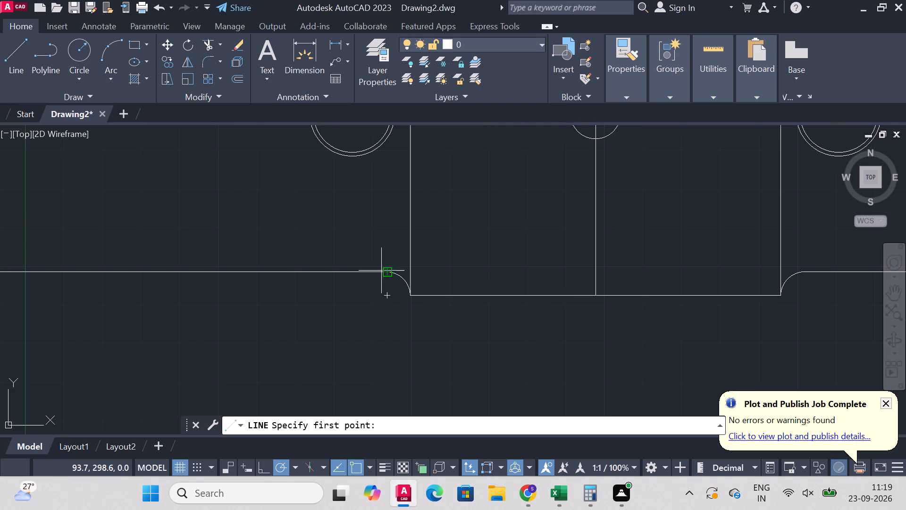
left_click(385, 274)
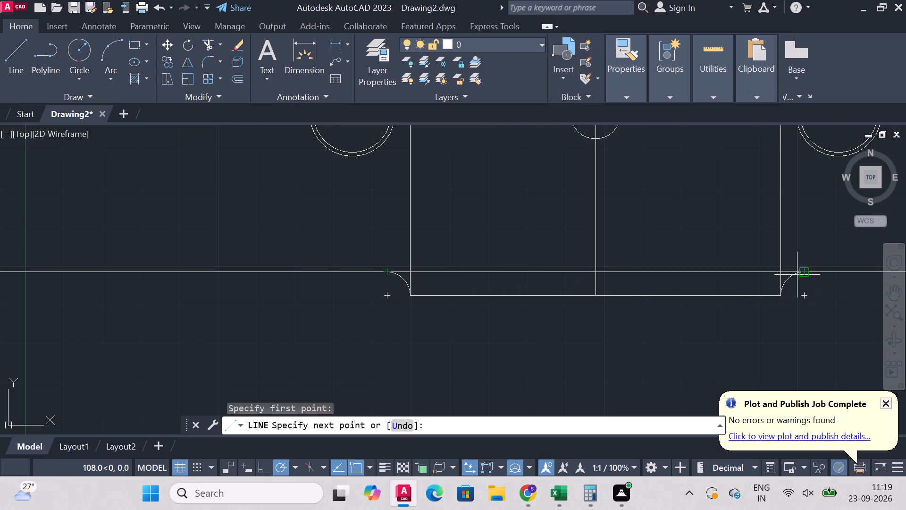
left_click(804, 270)
right_click(804, 270)
left_click(816, 272)
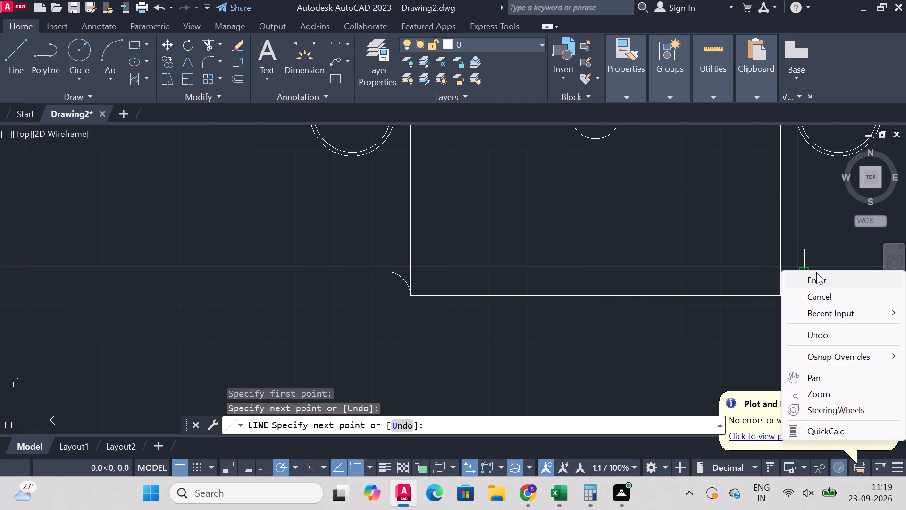
Draw a vertical line from the left inner vertical's top end up past the level of the short horizontal line above the plate.
scroll(754, 244, "down", 3)
scroll(754, 182, "up", 1)
scroll(753, 182, "down", 1)
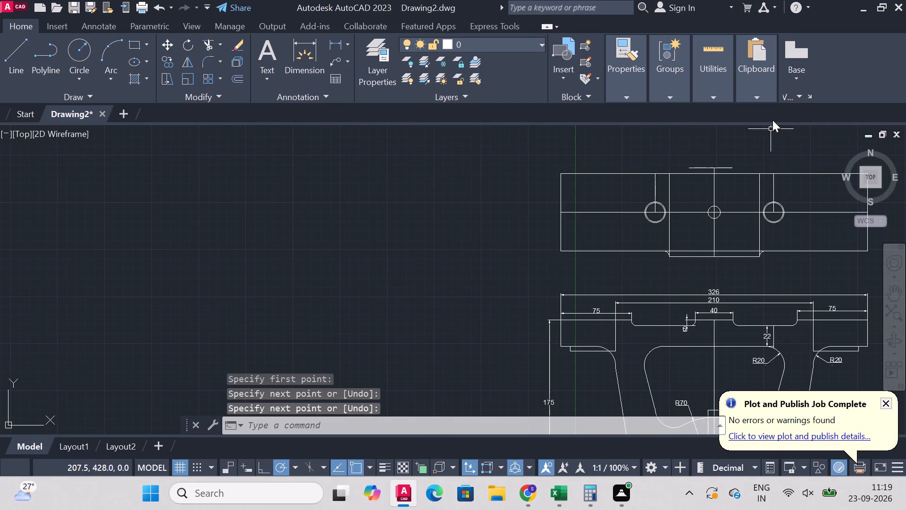
scroll(772, 119, "up", 3)
scroll(740, 227, "down", 2)
scroll(752, 186, "up", 3)
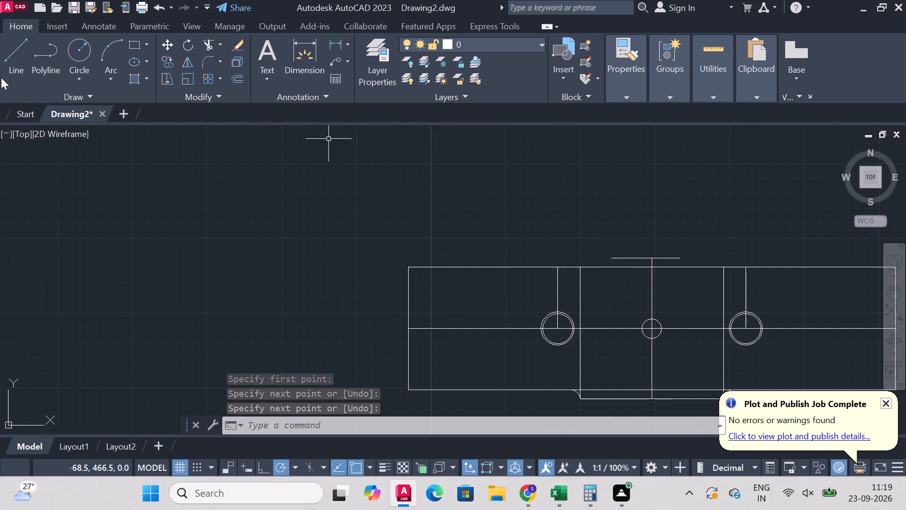
left_click(11, 58)
scroll(611, 252, "up", 2)
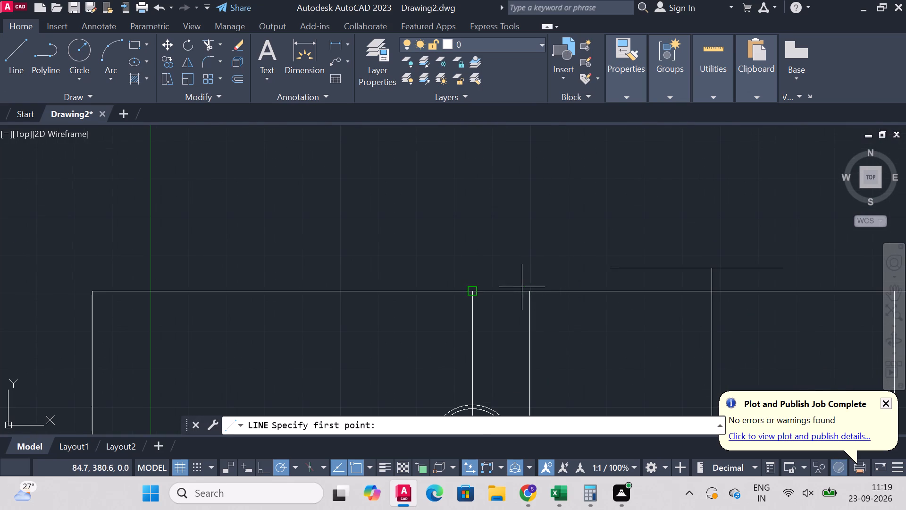
scroll(557, 277, "down", 4)
scroll(554, 281, "up", 3)
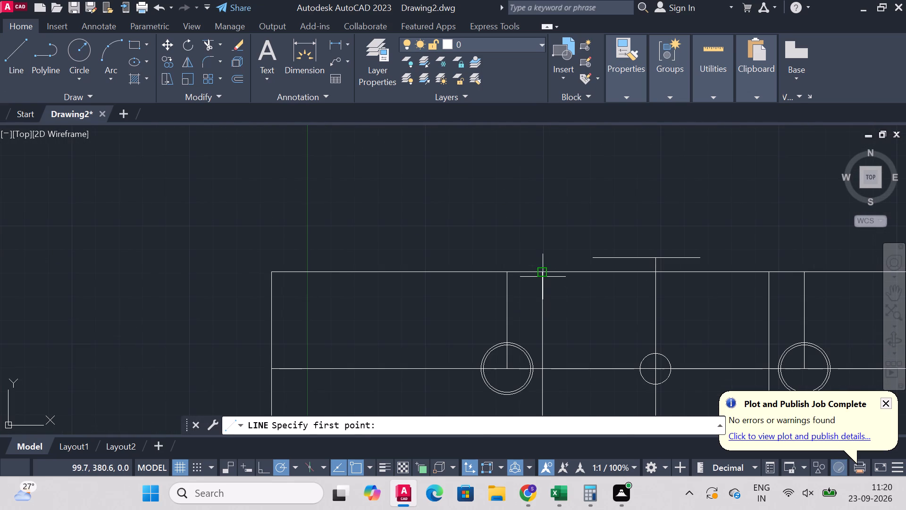
left_click(547, 268)
left_click(544, 241)
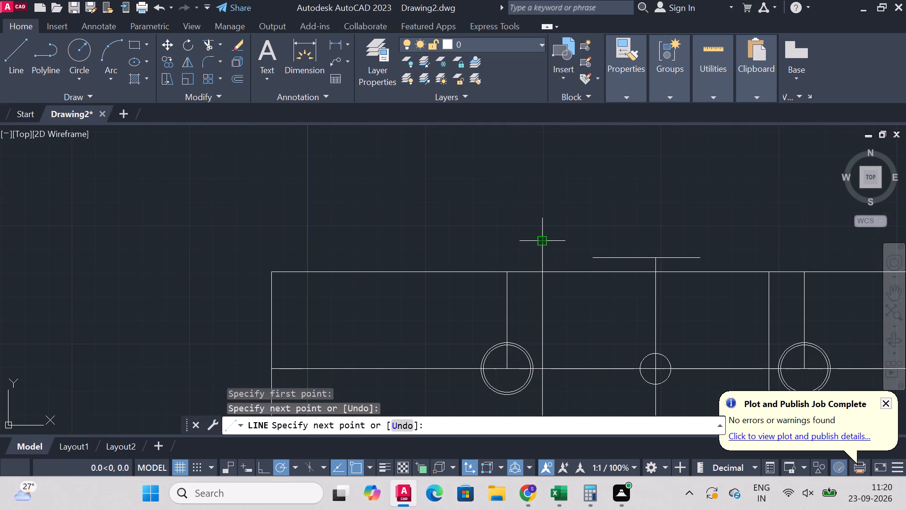
right_click(544, 241)
left_click(585, 252)
Draw a vertical line from the right inner vertical's top end up past the level of the short horizontal line above the plate.
right_click(655, 219)
left_click(677, 200)
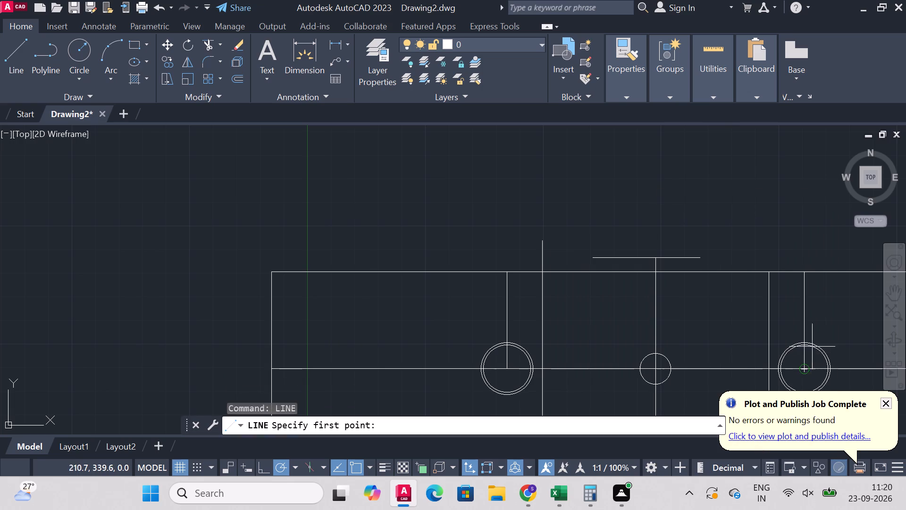
left_click(767, 274)
left_click(767, 243)
right_click(767, 249)
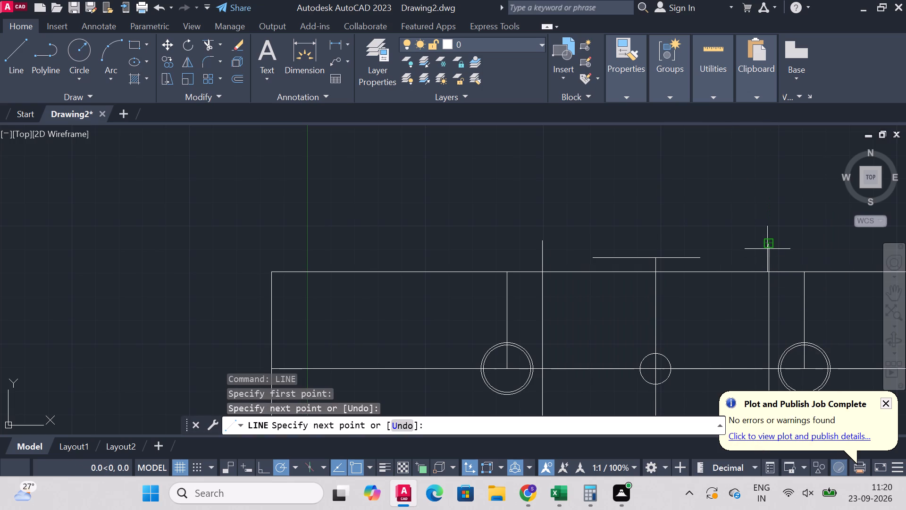
left_click(783, 255)
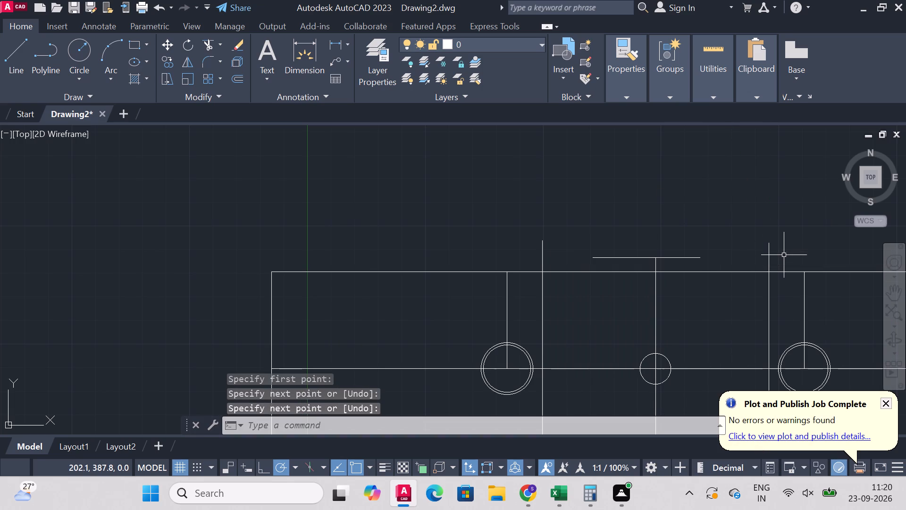
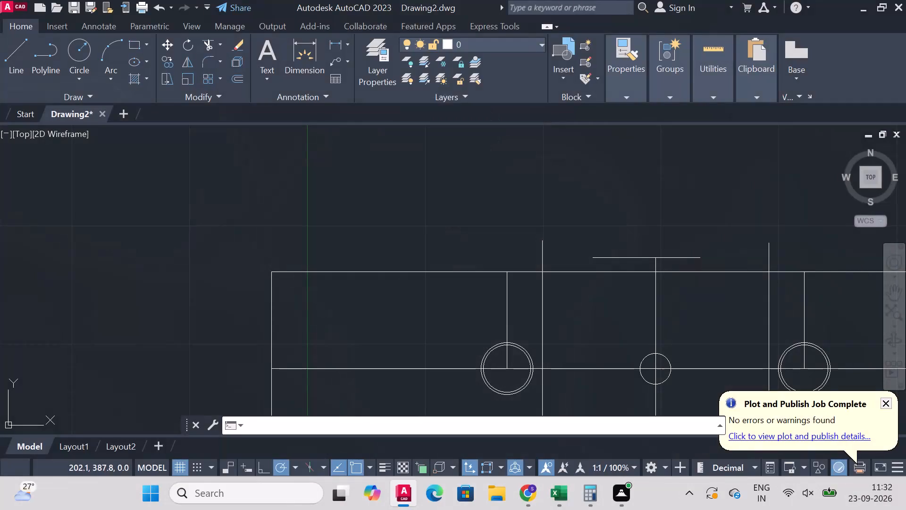
Draw a horizontal line from the left end of the short line above the plate to the left inner vertical.
scroll(423, 267, "down", 2)
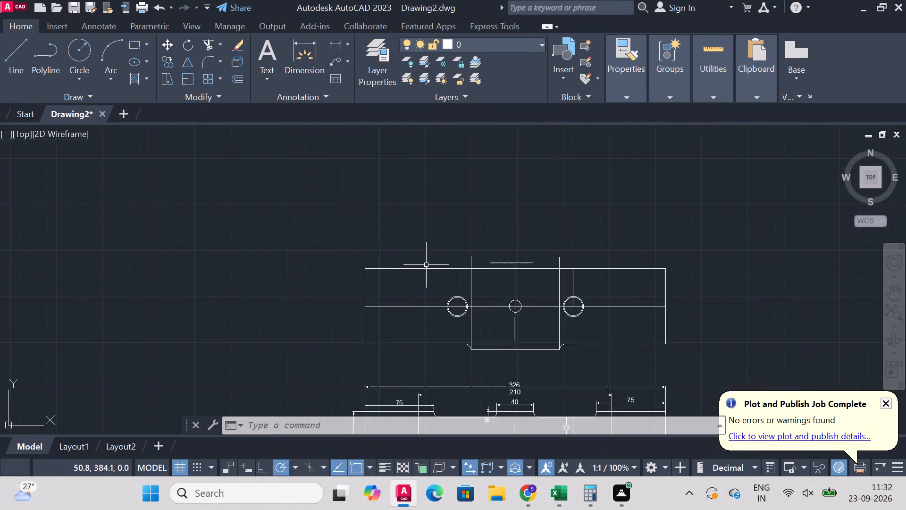
scroll(427, 264, "down", 1)
scroll(470, 259, "up", 2)
left_click(15, 71)
scroll(328, 268, "up", 3)
scroll(720, 263, "down", 3)
scroll(770, 280, "up", 2)
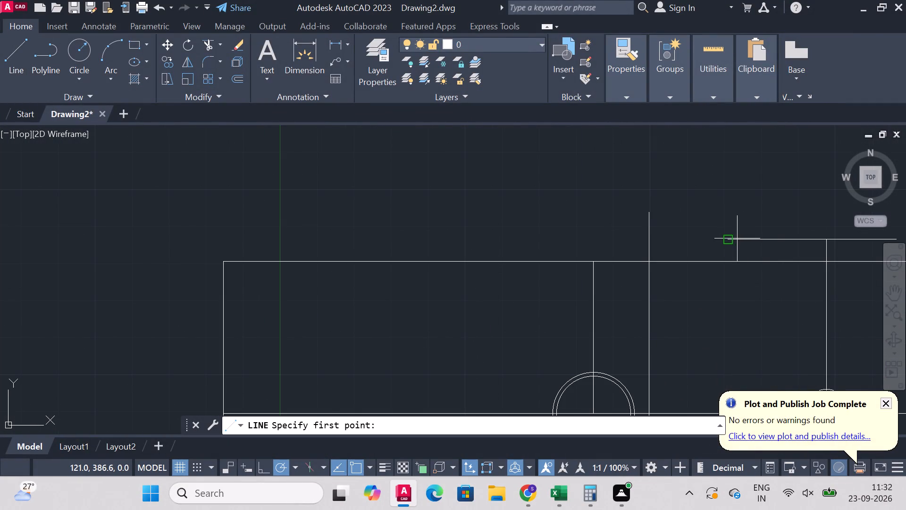
left_click(732, 242)
left_click(648, 242)
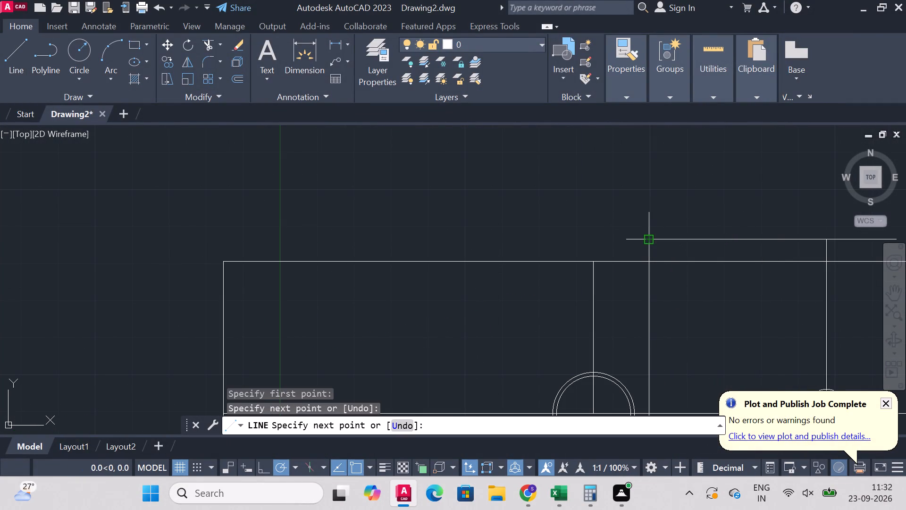
right_click(648, 242)
left_click(714, 246)
Draw a horizontal line from the right end of the short line above the plate to the right inner vertical.
scroll(708, 215, "down", 3)
scroll(770, 221, "up", 2)
scroll(770, 221, "down", 1)
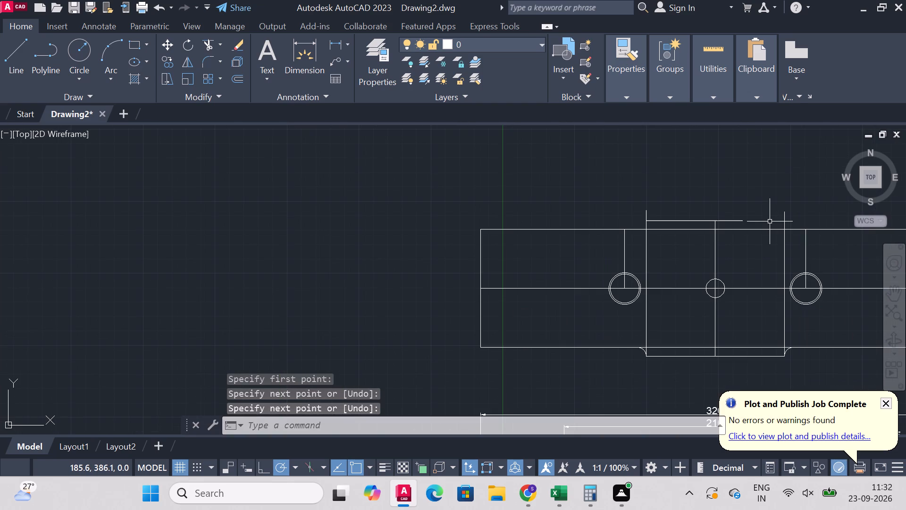
scroll(807, 254, "up", 1)
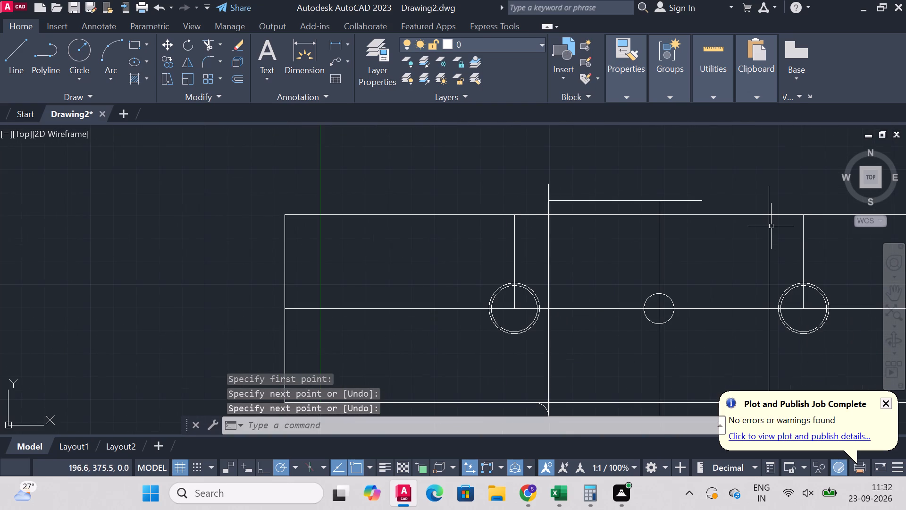
right_click(302, 174)
left_click(353, 182)
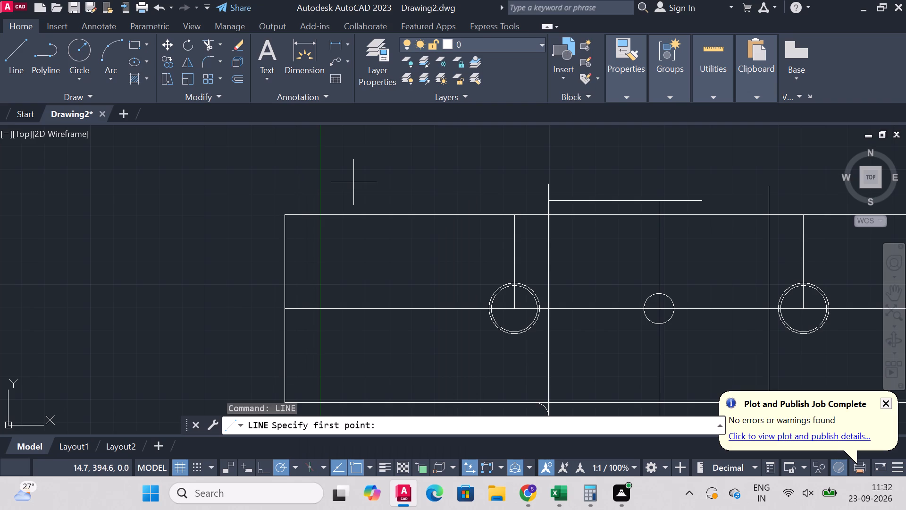
scroll(673, 214, "up", 2)
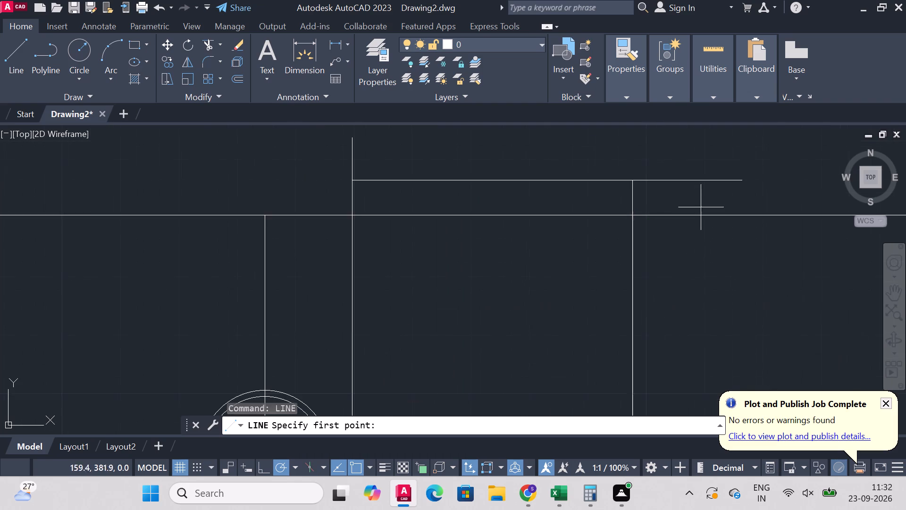
scroll(701, 207, "down", 4)
scroll(790, 192, "up", 4)
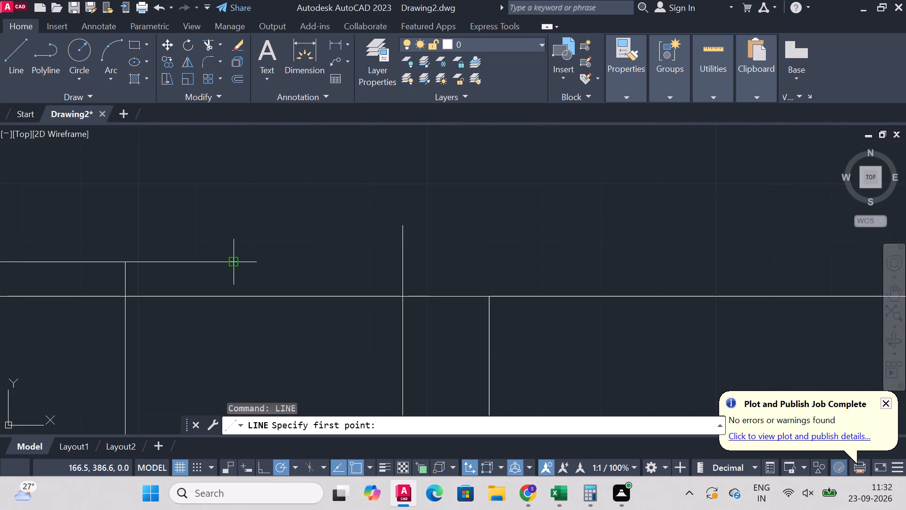
left_click(231, 262)
left_click(405, 260)
right_click(404, 261)
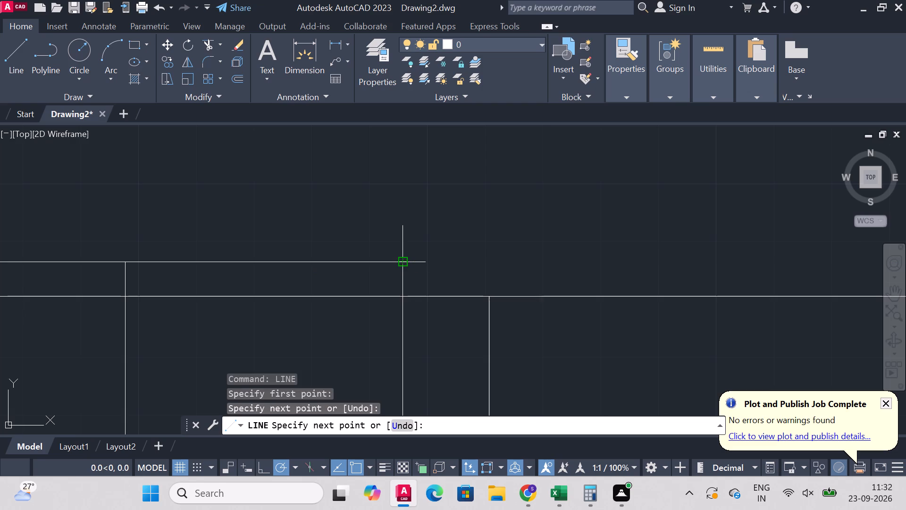
left_click(442, 264)
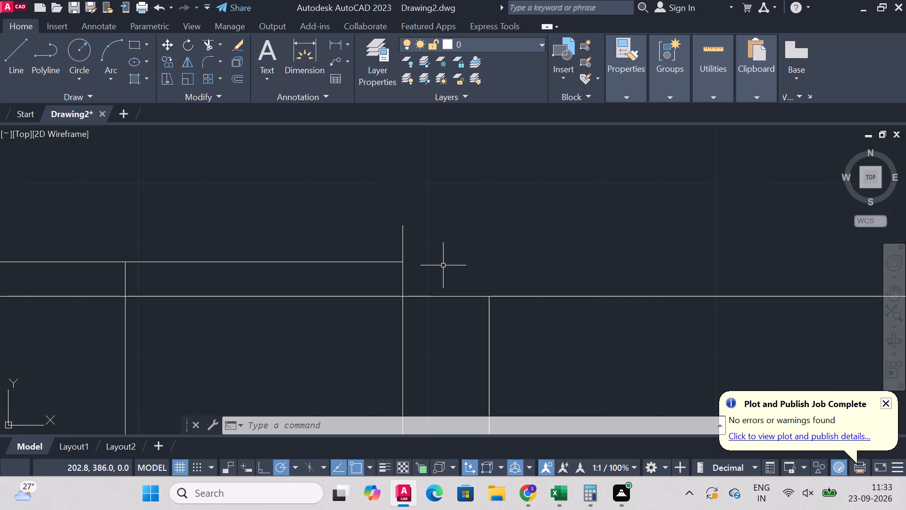
Fillet the outer corners between both inner verticals' upper extensions and the plate's top edge with radius 6.
scroll(445, 256, "down", 3)
scroll(445, 255, "up", 1)
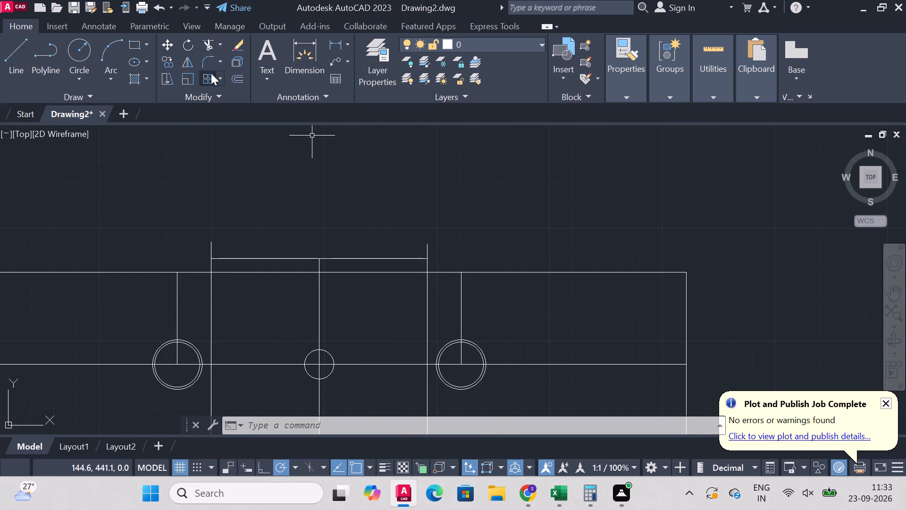
left_click(208, 59)
scroll(489, 225, "up", 2)
scroll(468, 237, "down", 3)
scroll(450, 260, "up", 2)
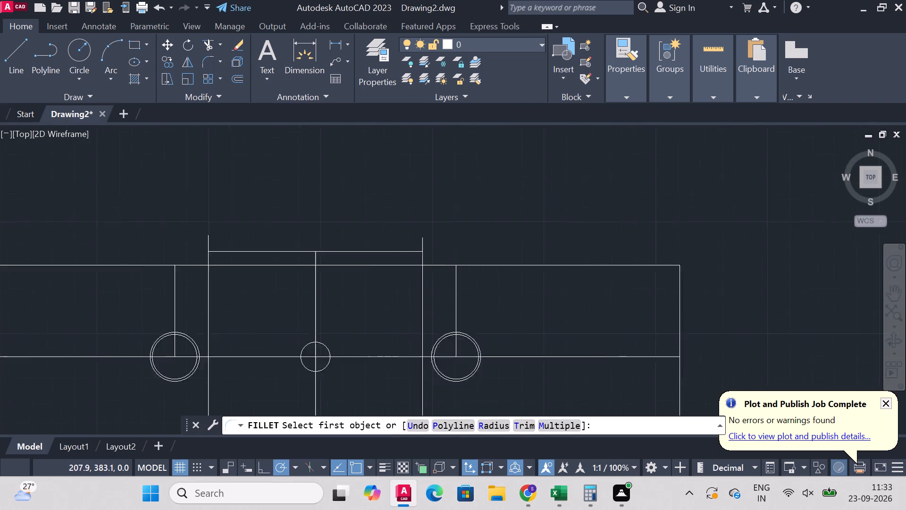
left_click(405, 260)
left_click(427, 268)
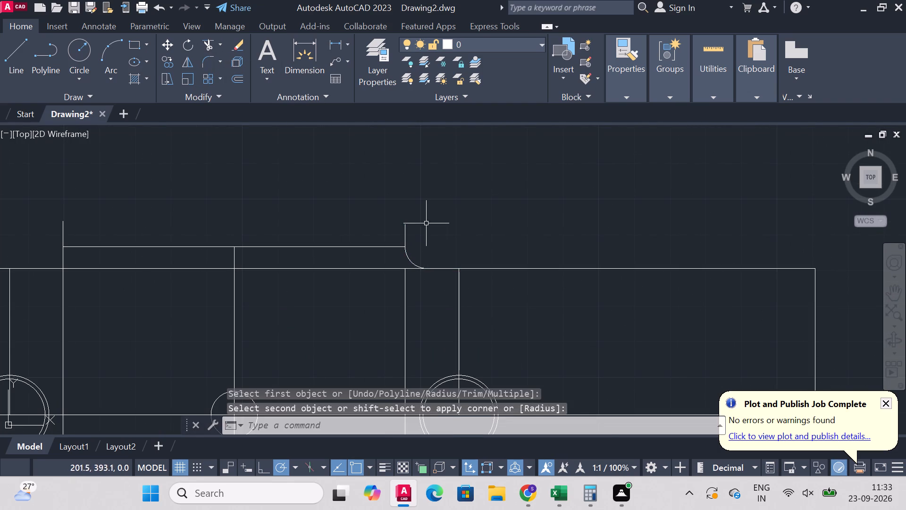
right_click(427, 222)
left_click(487, 194)
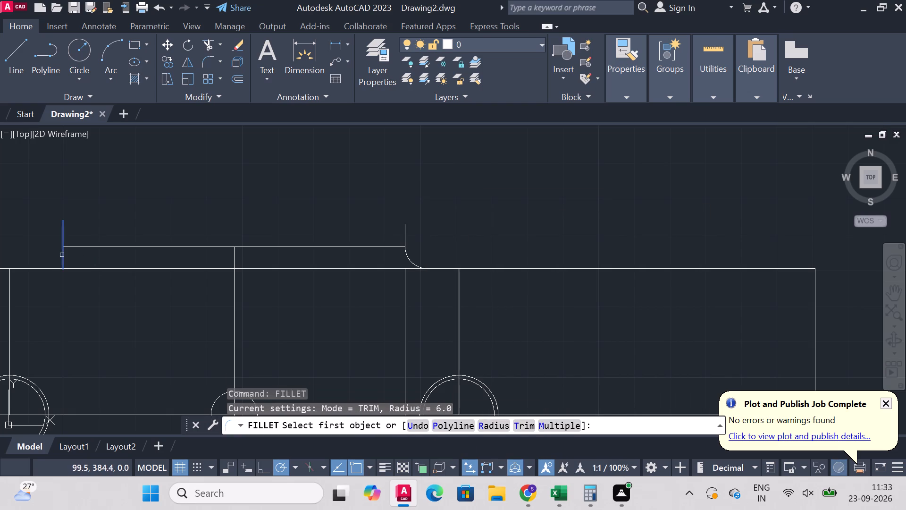
left_click(62, 255)
left_click(48, 270)
right_click(111, 221)
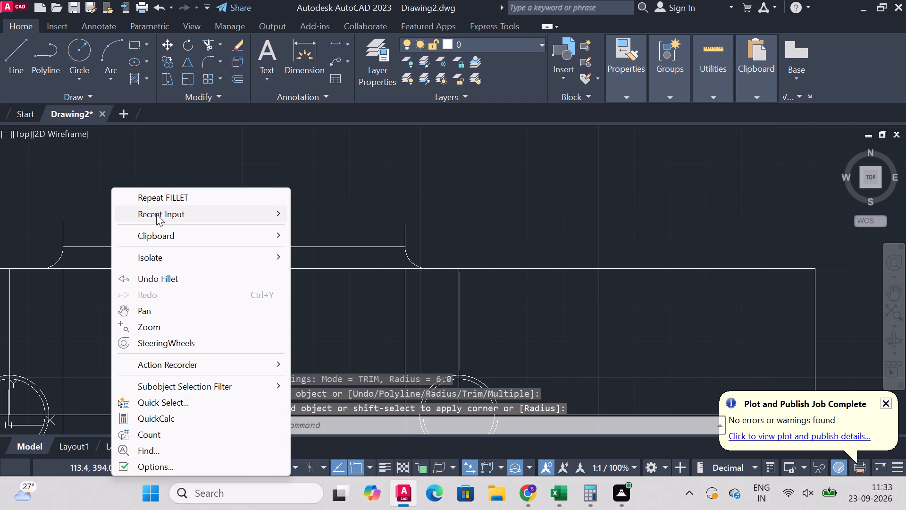
Redraw the left vertical from the plate's top edge up to the upper projection's left corner.
double_click(16, 58)
scroll(207, 257, "down", 3)
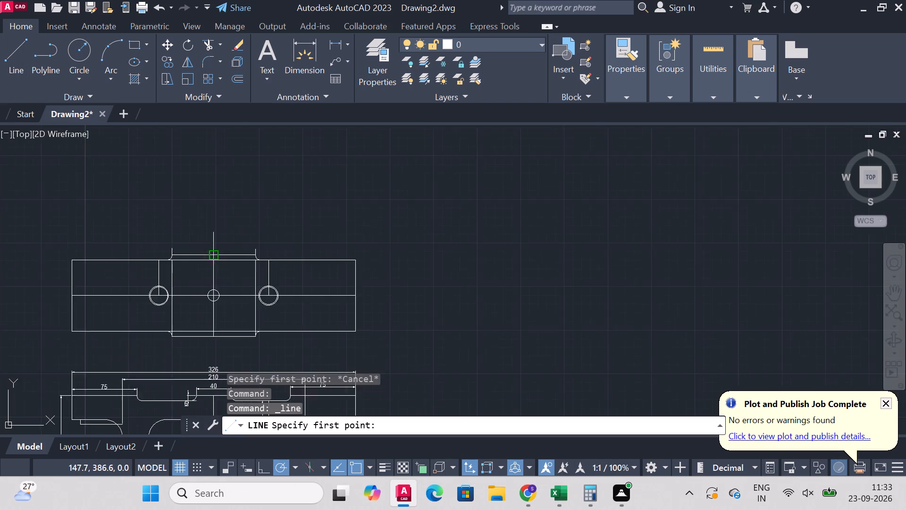
scroll(164, 273, "up", 4)
left_click(206, 183)
left_click(208, 155)
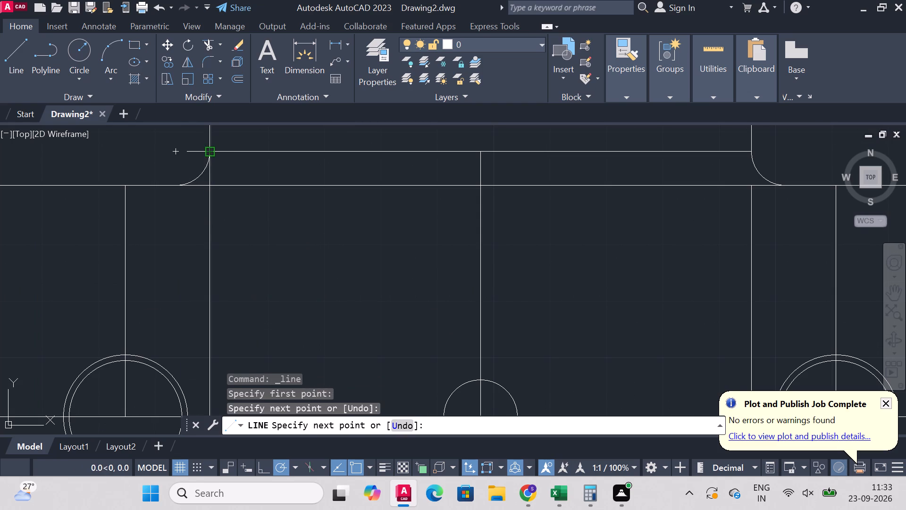
right_click(226, 173)
left_click(268, 177)
Redraw the right vertical from the plate's top edge up to the upper projection's right corner.
scroll(435, 232, "down", 4)
scroll(579, 228, "up", 3)
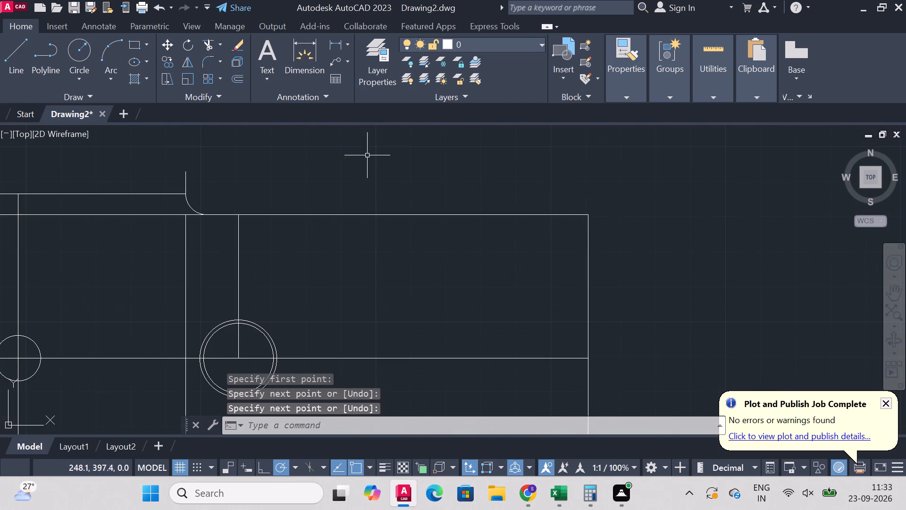
right_click(360, 156)
left_click(403, 161)
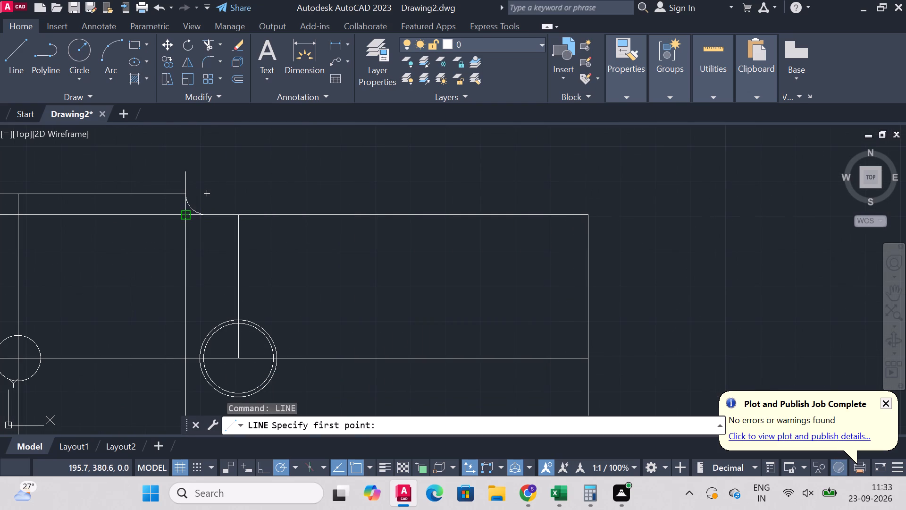
left_click(183, 217)
left_click(184, 196)
right_click(184, 195)
left_click(208, 203)
Trim both verticals' overshooting ends above the upper projection's horizontal edge.
scroll(212, 201, "down", 2)
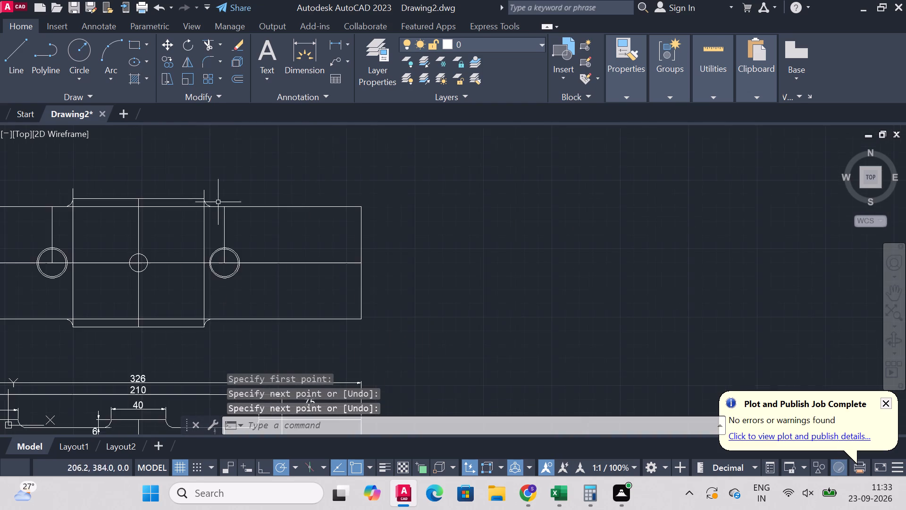
scroll(11, 153, "up", 1)
scroll(165, 231, "down", 1)
scroll(142, 210, "up", 2)
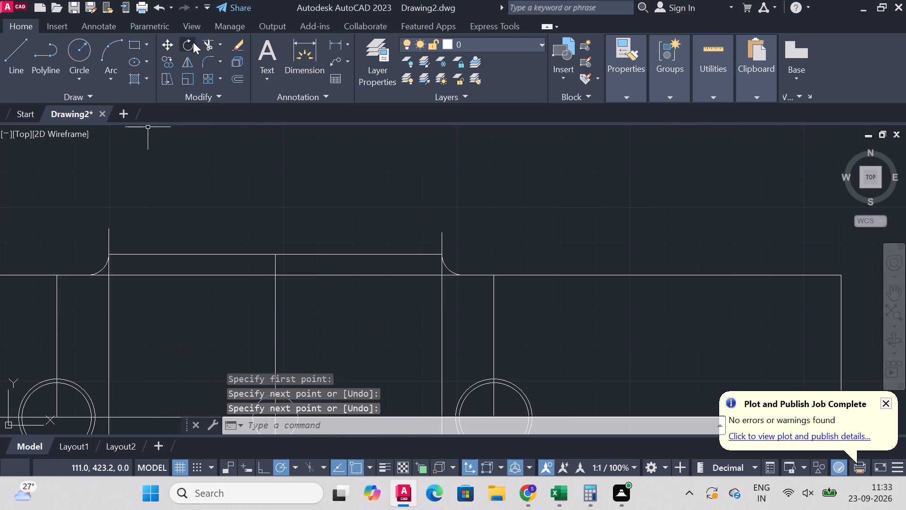
left_click(201, 44)
left_click(110, 236)
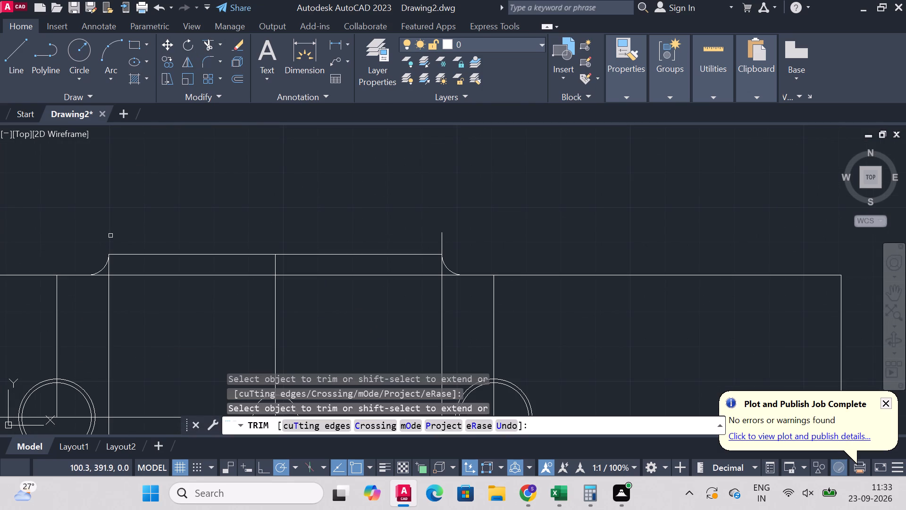
left_click(441, 243)
scroll(450, 220, "down", 3)
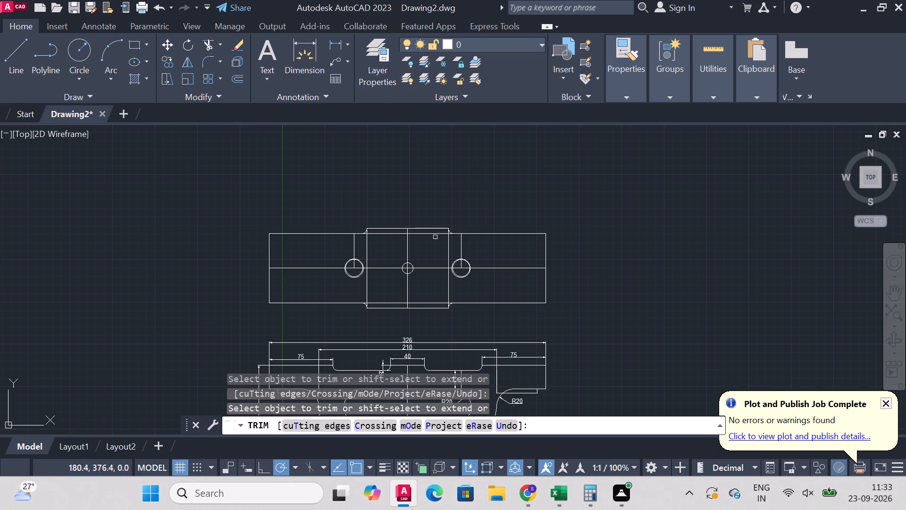
right_click(736, 201)
left_click(773, 205)
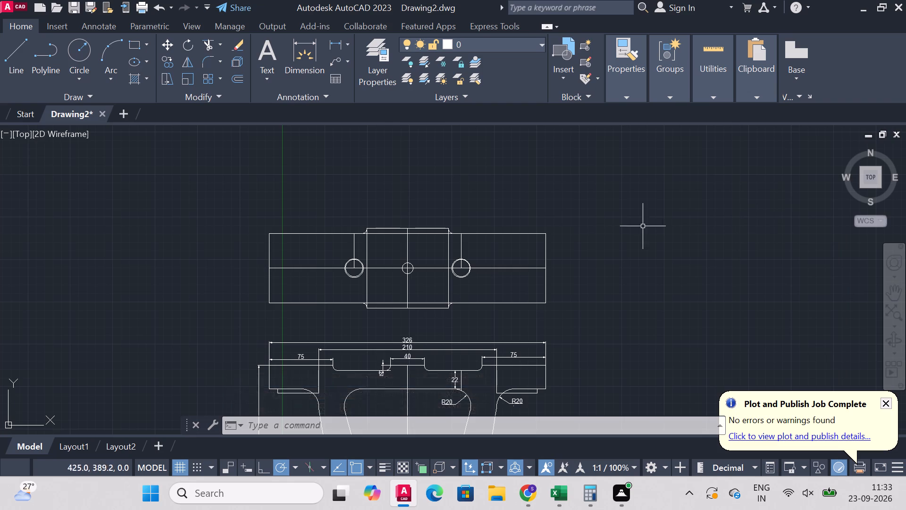
Examine the top view outline together with the dimensioned front view below it.
scroll(763, 345, "down", 5)
scroll(724, 348, "up", 2)
scroll(762, 367, "up", 2)
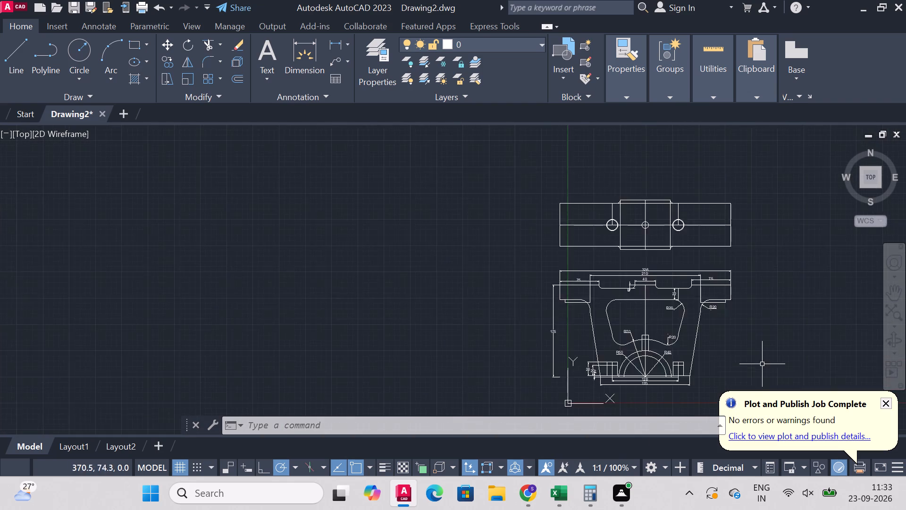
scroll(762, 362, "down", 1)
scroll(781, 304, "up", 2)
scroll(709, 276, "up", 1)
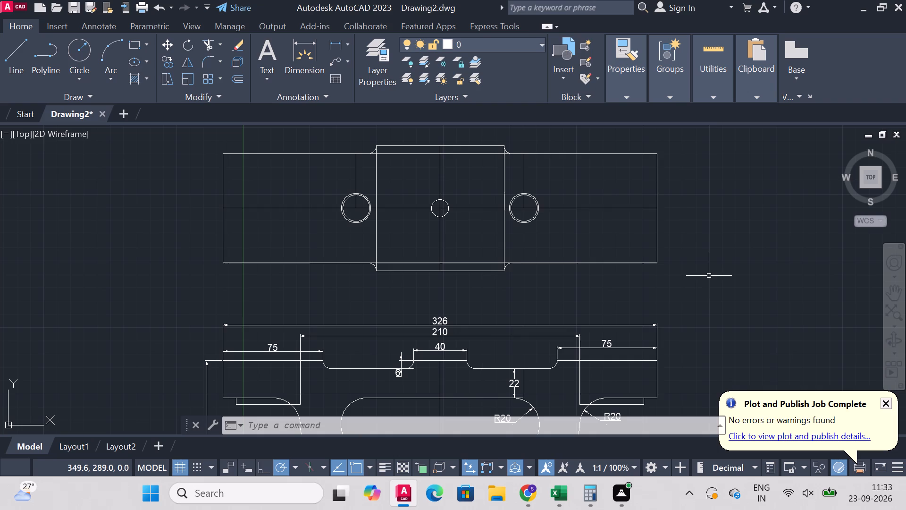
scroll(534, 269, "down", 2)
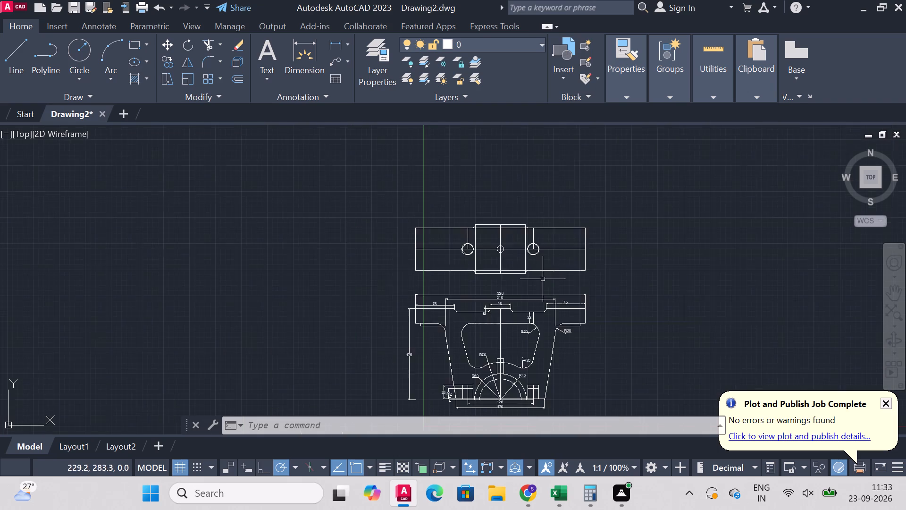
scroll(518, 196, "up", 3)
Draw a 135 mm line rightward from the vertical centreline's top end, continuing vertically down to the horizontal centreline.
left_click(4, 52)
scroll(506, 154, "down", 2)
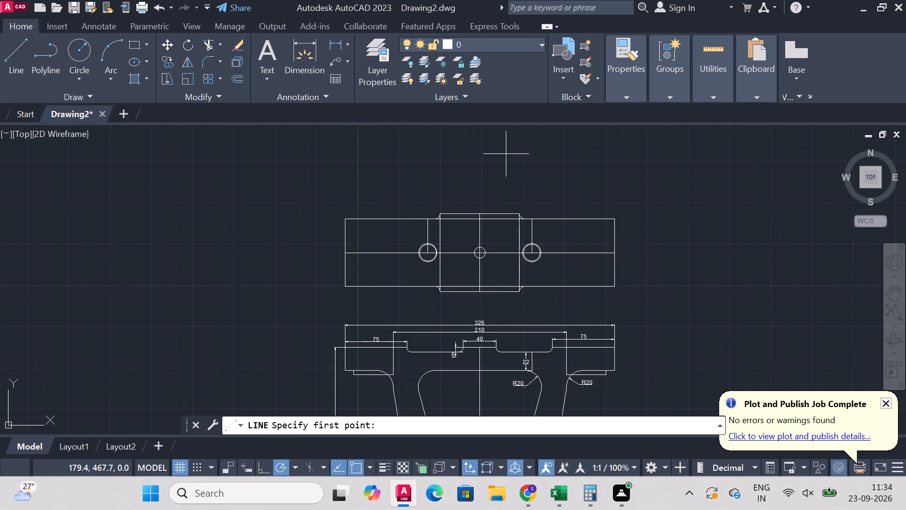
scroll(497, 263, "up", 1)
scroll(466, 170, "up", 3)
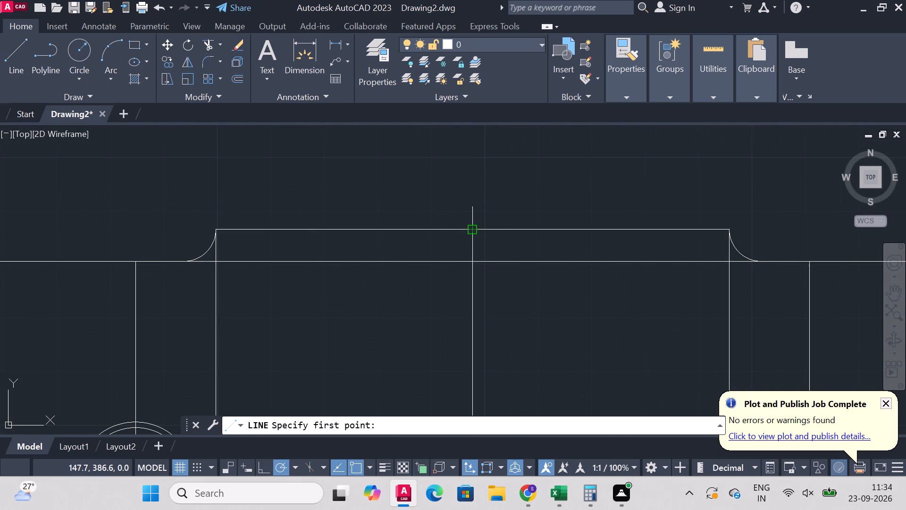
left_click(472, 229)
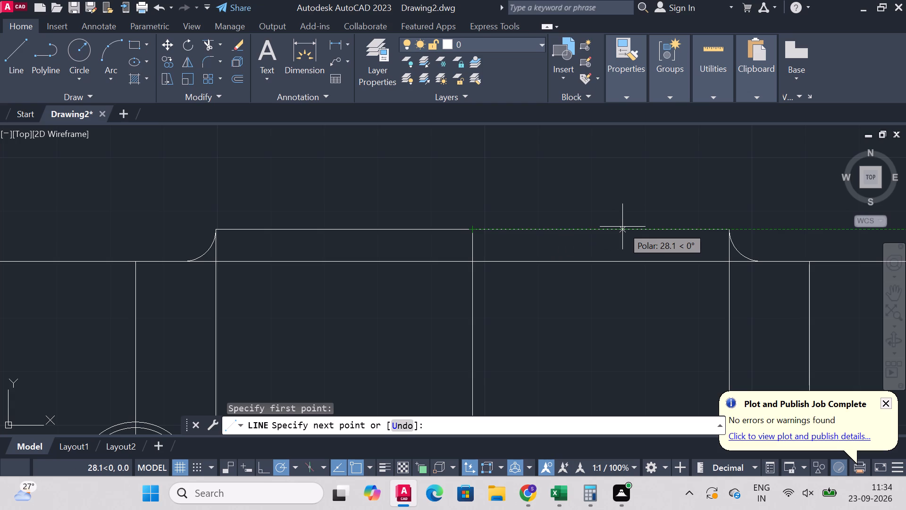
key("1")
type("35")
key("Return")
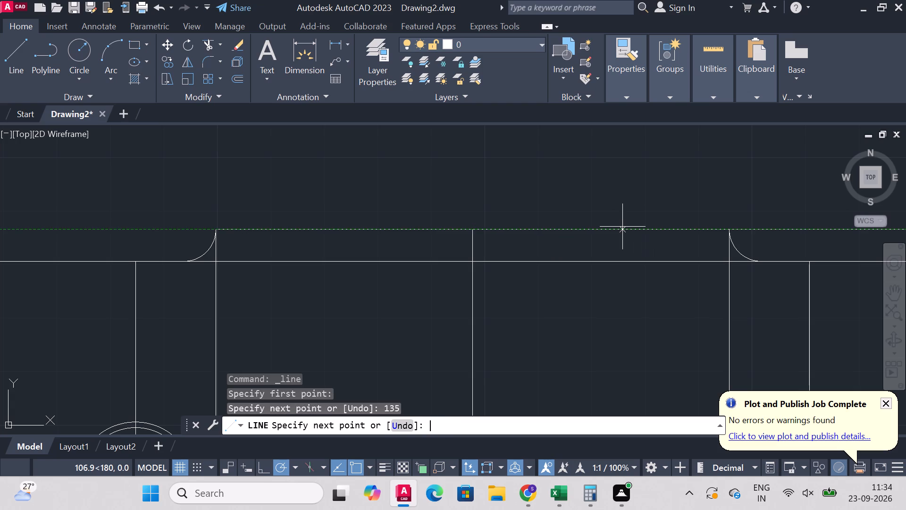
scroll(758, 3, "down", 3)
scroll(619, 247, "down", 3)
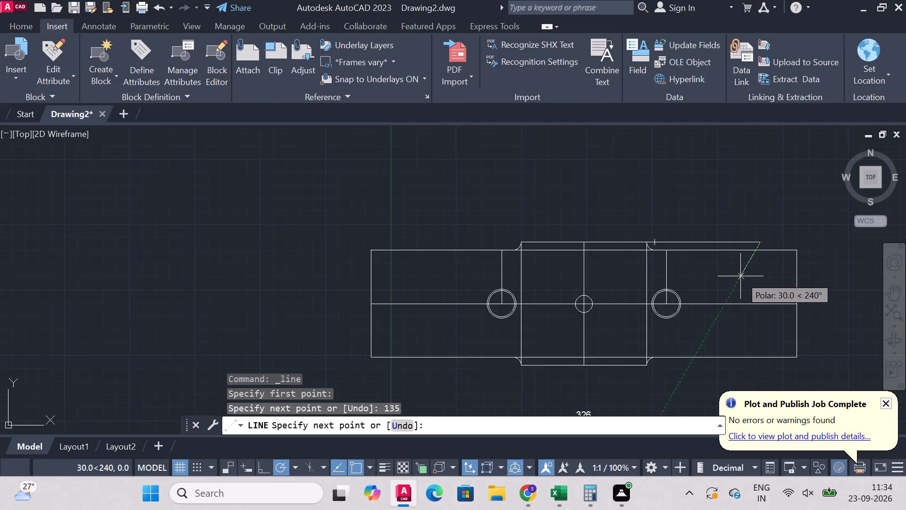
left_click(761, 306)
right_click(759, 306)
left_click(793, 123)
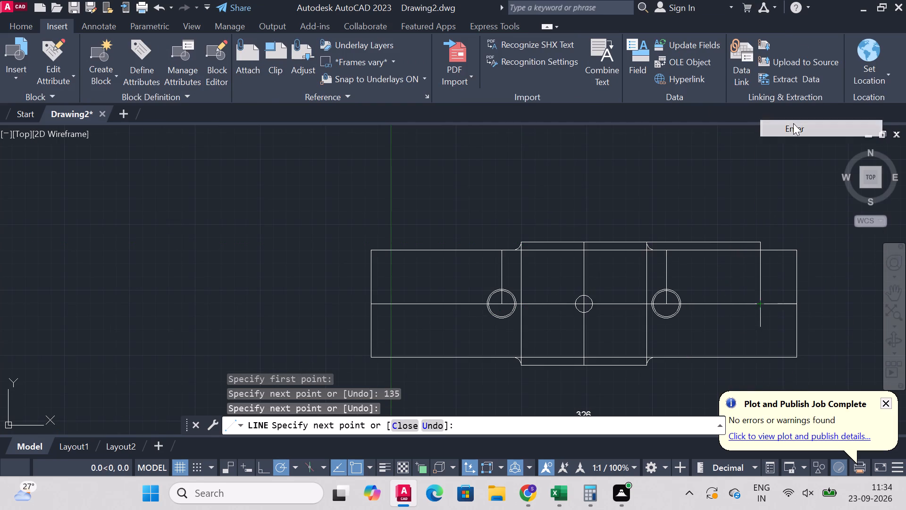
Draw a 135 mm line leftward from the vertical centreline's top end, continuing vertically down to the horizontal centreline.
right_click(506, 195)
left_click(574, 188)
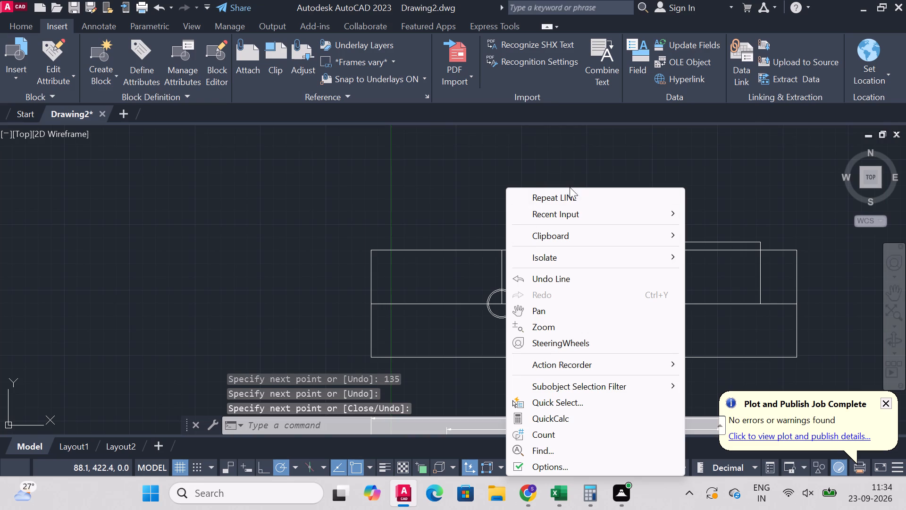
left_click(570, 195)
scroll(586, 217, "up", 1)
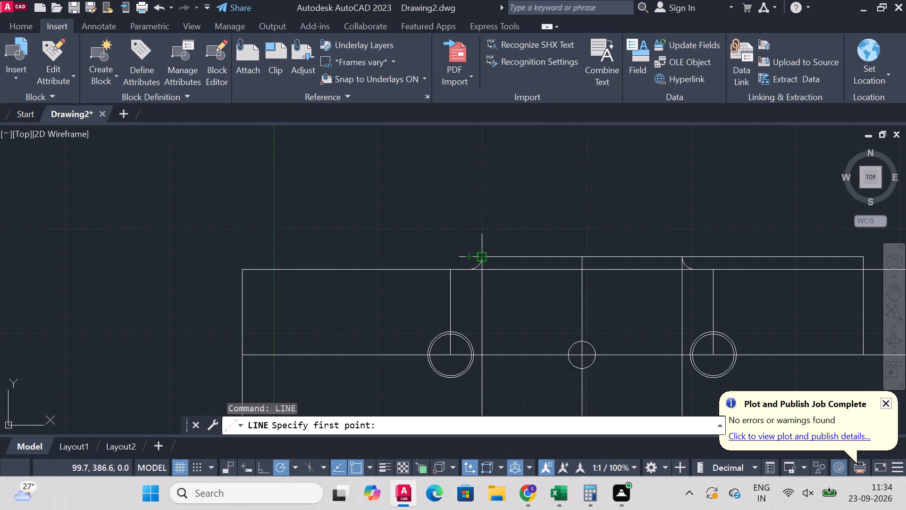
left_click(579, 258)
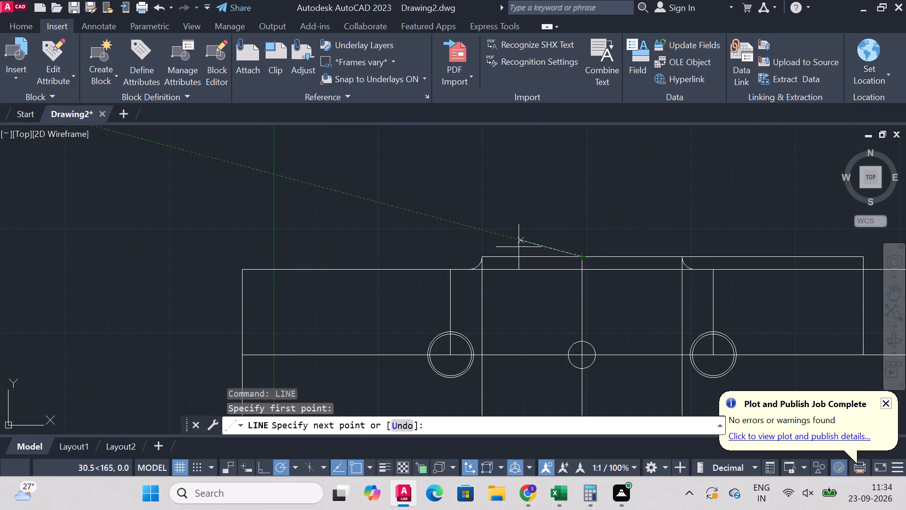
type("135")
key("Return")
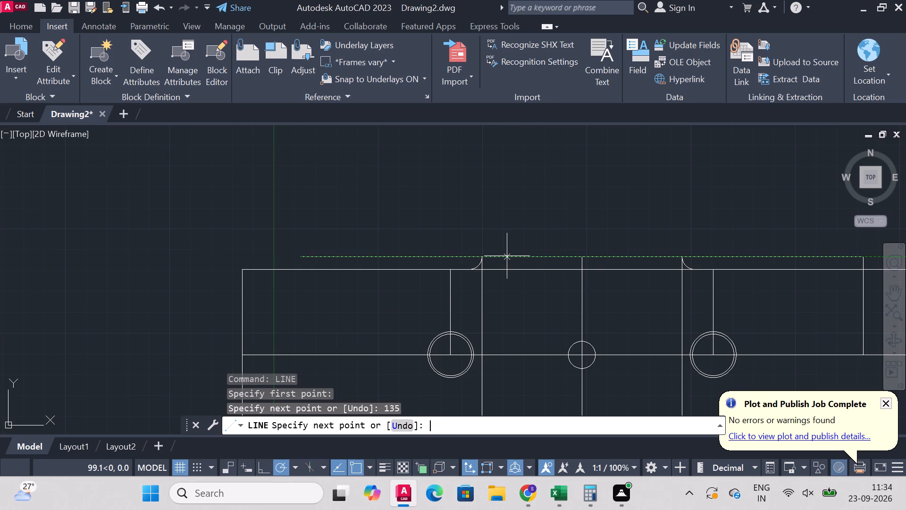
left_click(297, 356)
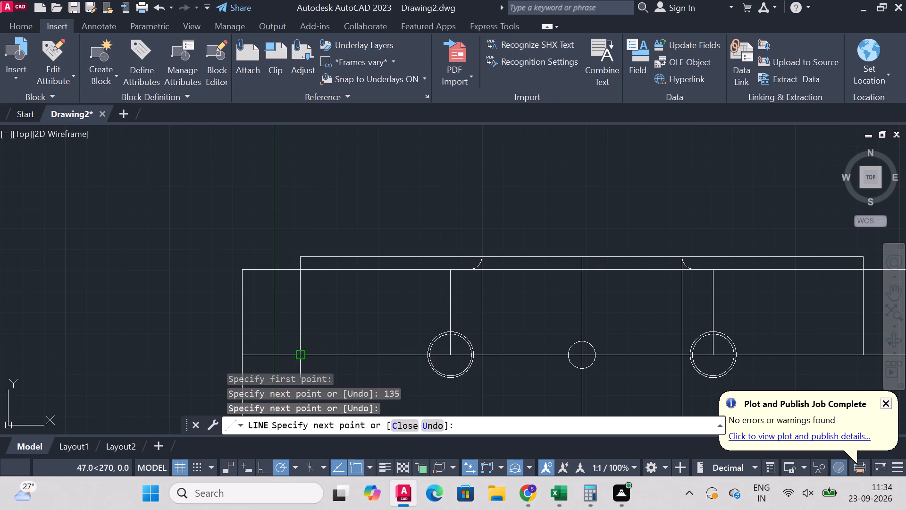
right_click(297, 354)
left_click(367, 184)
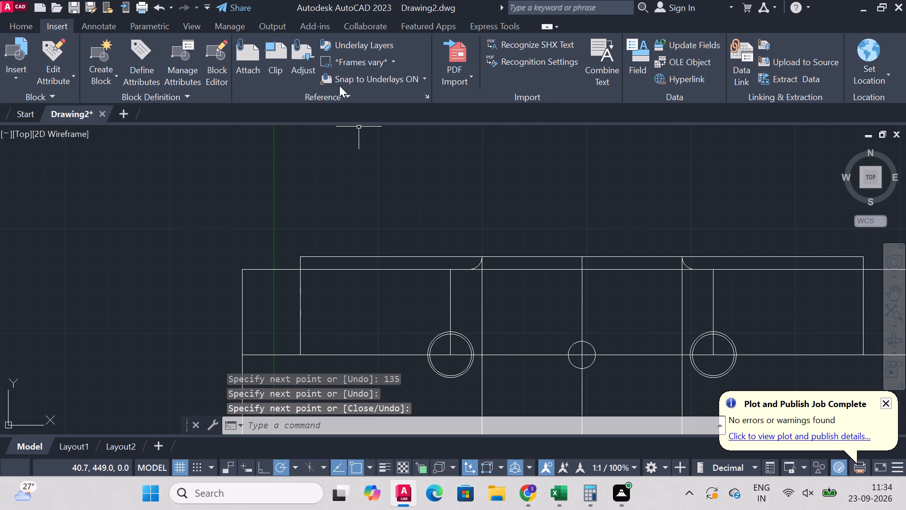
Trim both 135 mm offset construction lines outside the upper projection, leaving only the verticals between the plate's top edge and horizontal centreline.
left_click(23, 26)
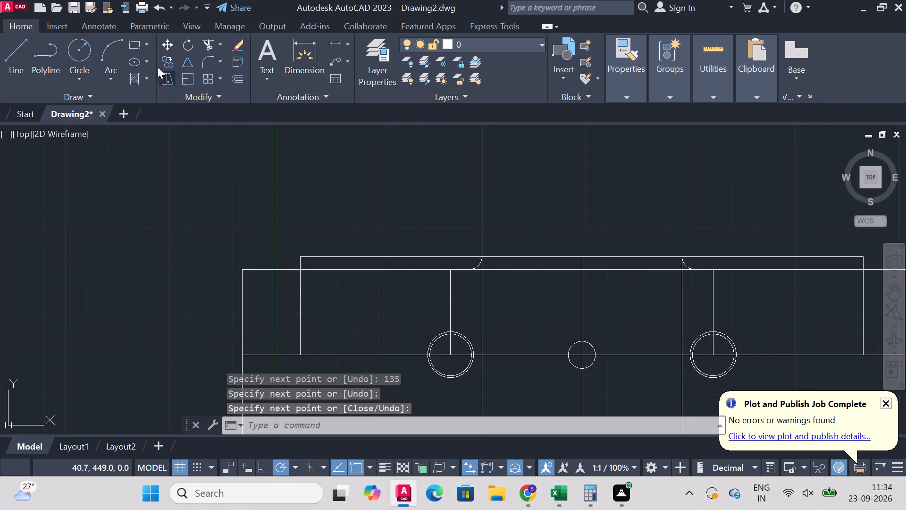
left_click(210, 45)
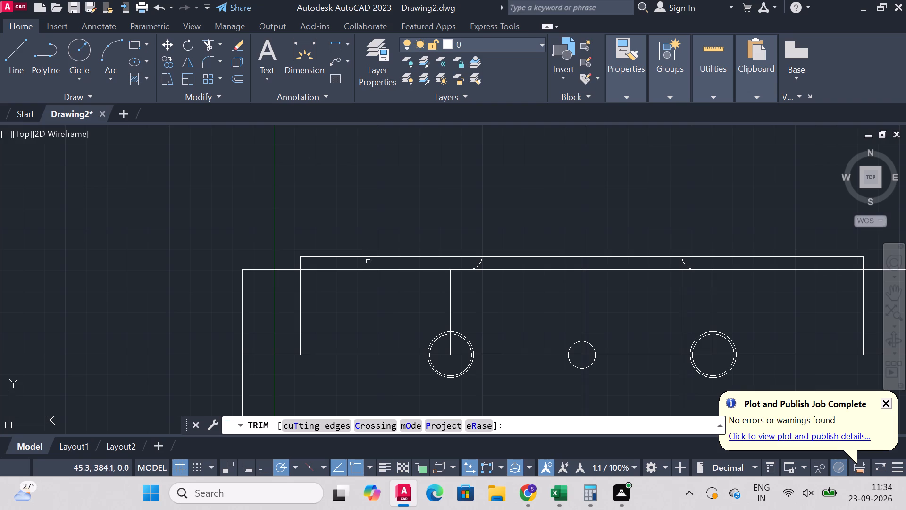
left_click(368, 257)
left_click(297, 262)
left_click(304, 262)
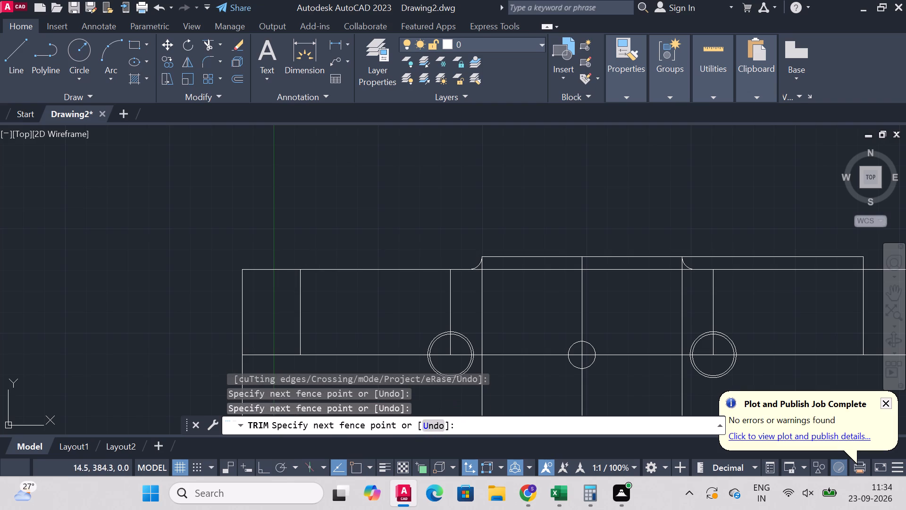
scroll(389, 220, "down", 3)
scroll(575, 240, "up", 2)
left_click(321, 210)
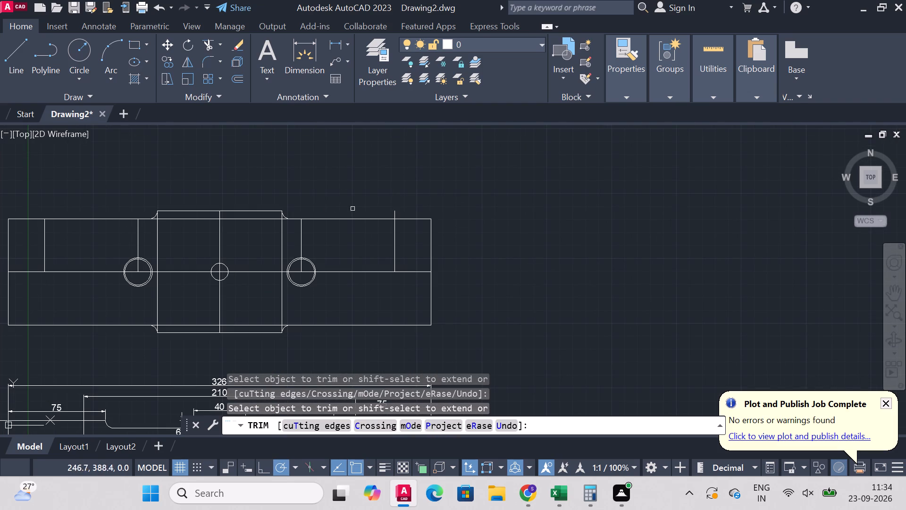
left_click(394, 215)
right_click(441, 191)
left_click(482, 199)
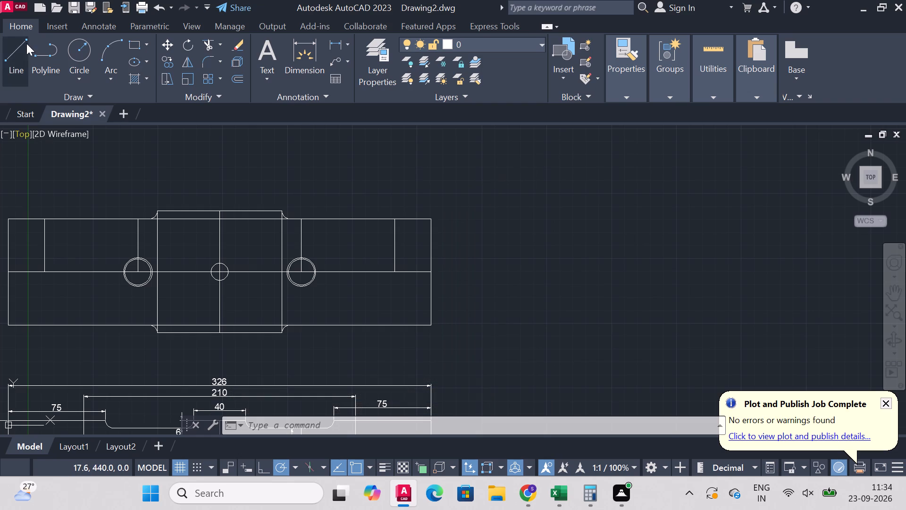
Draw a 21 mm diameter circle where the right offset vertical meets the horizontal centreline.
left_click(84, 50)
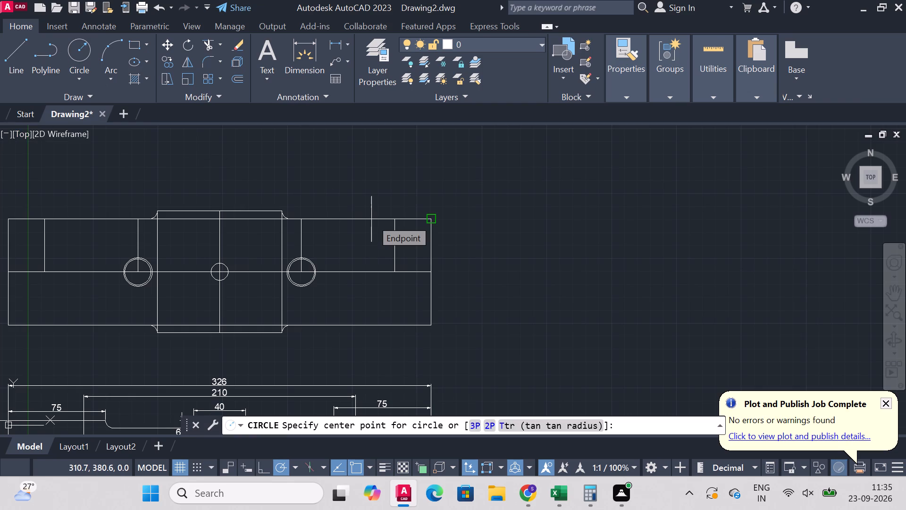
scroll(371, 219, "up", 1)
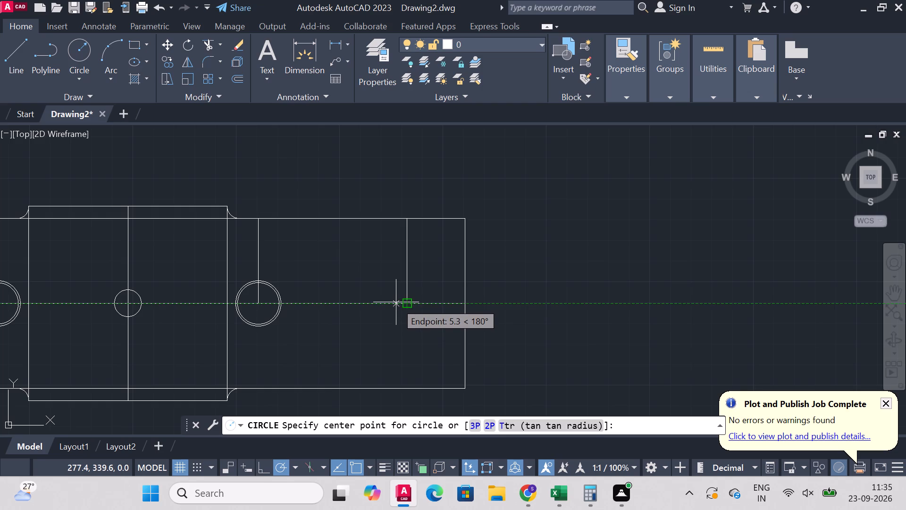
left_click(406, 304)
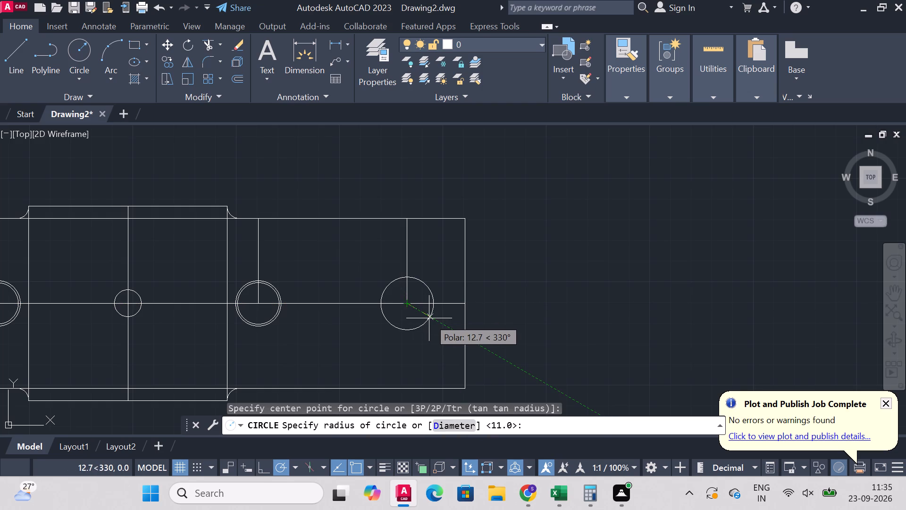
key("d")
key("Return")
type("21")
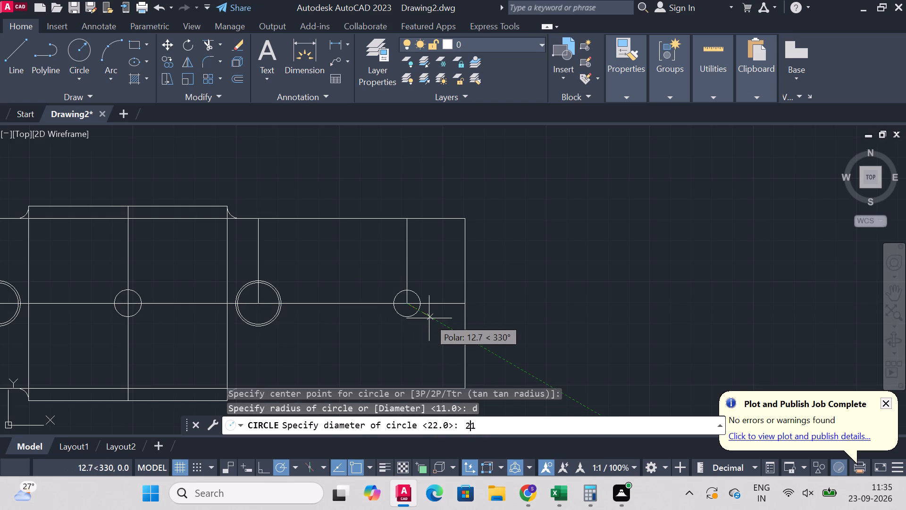
key("Return")
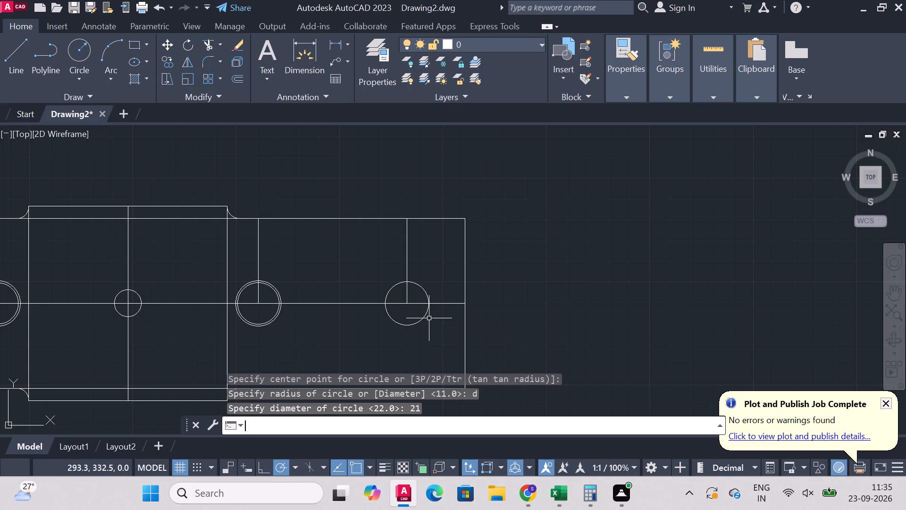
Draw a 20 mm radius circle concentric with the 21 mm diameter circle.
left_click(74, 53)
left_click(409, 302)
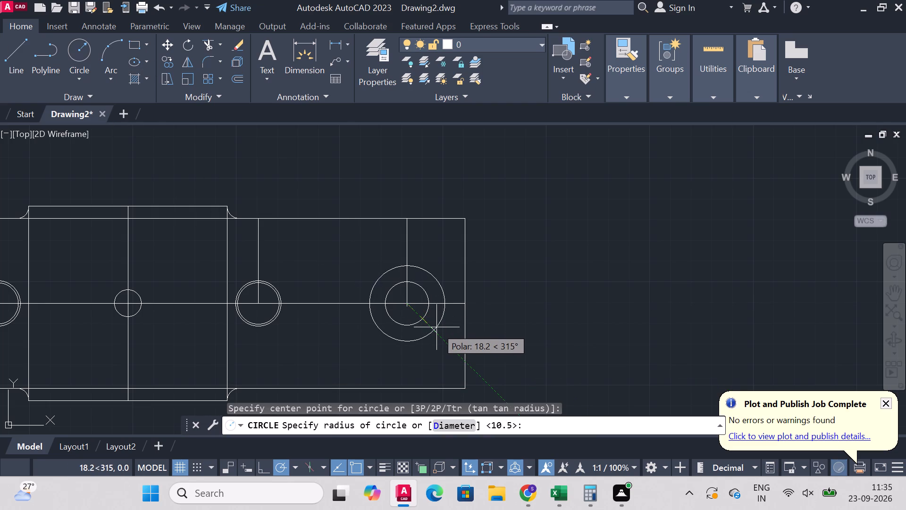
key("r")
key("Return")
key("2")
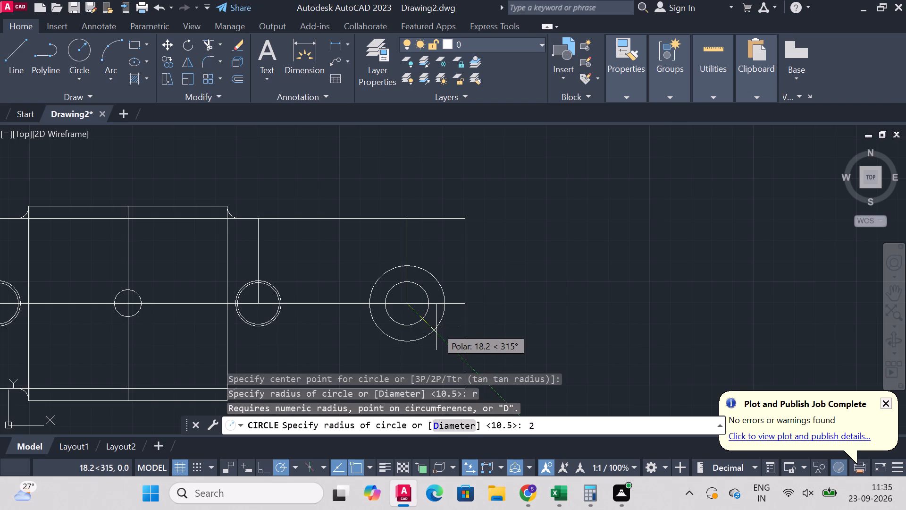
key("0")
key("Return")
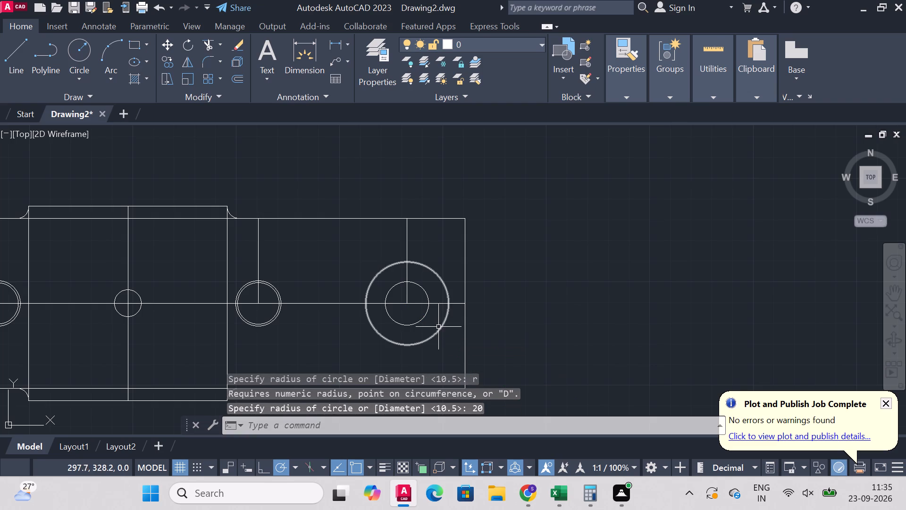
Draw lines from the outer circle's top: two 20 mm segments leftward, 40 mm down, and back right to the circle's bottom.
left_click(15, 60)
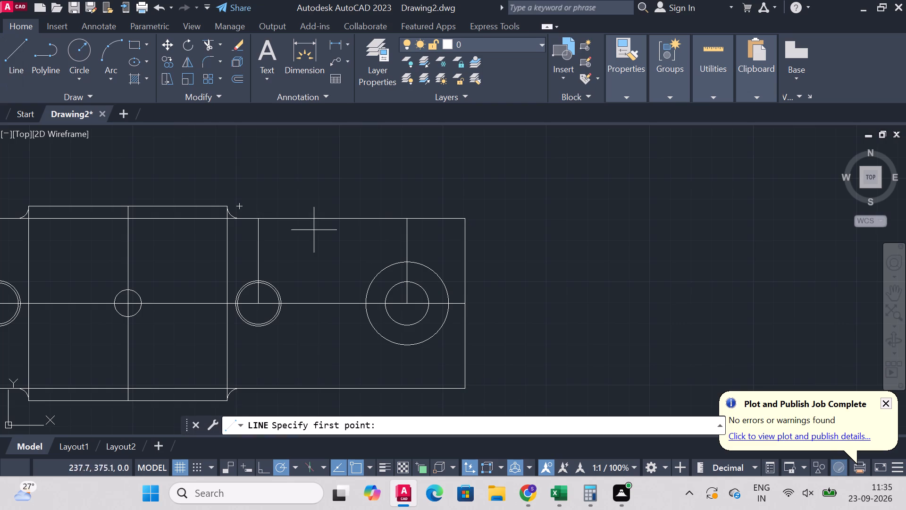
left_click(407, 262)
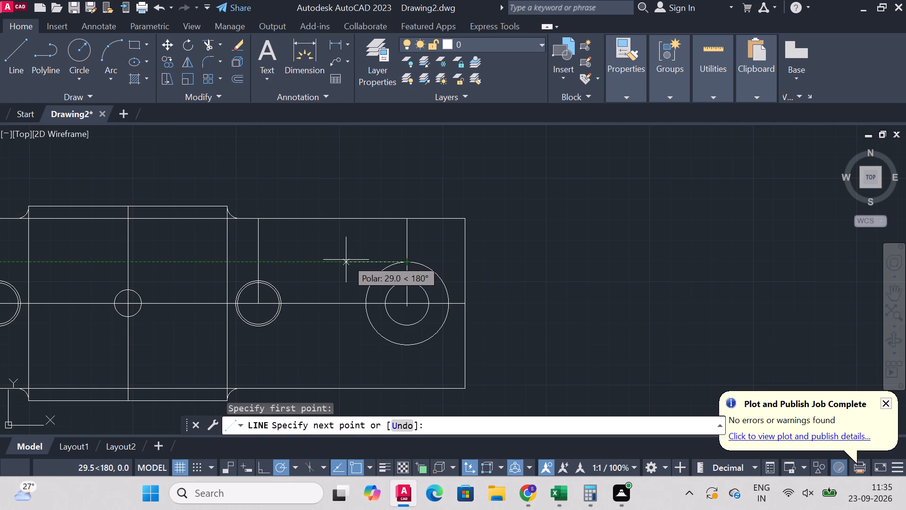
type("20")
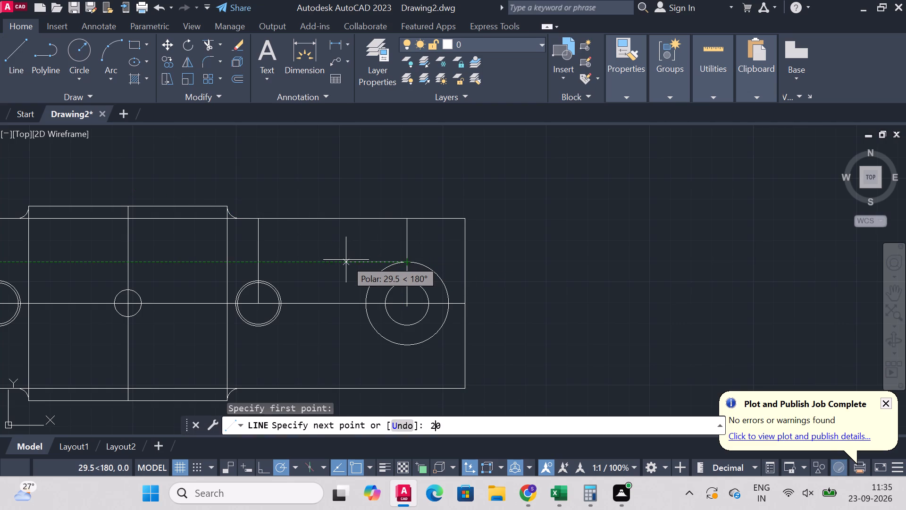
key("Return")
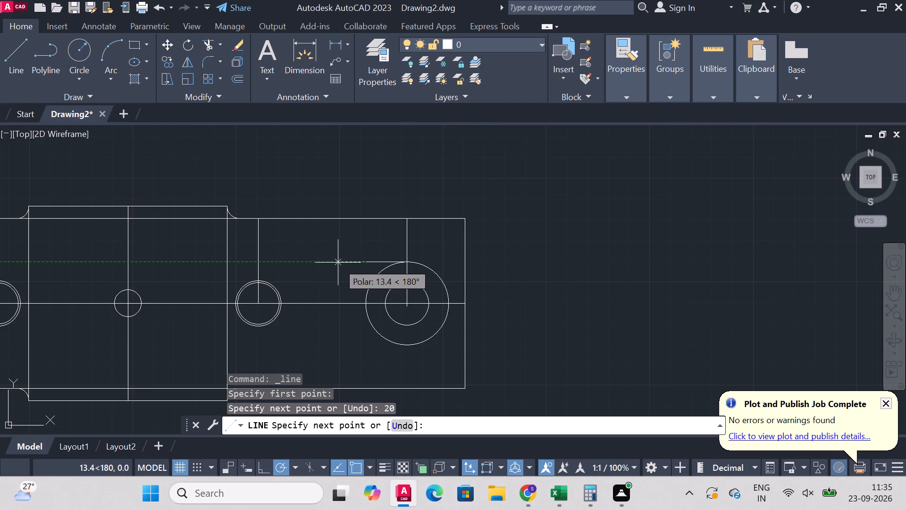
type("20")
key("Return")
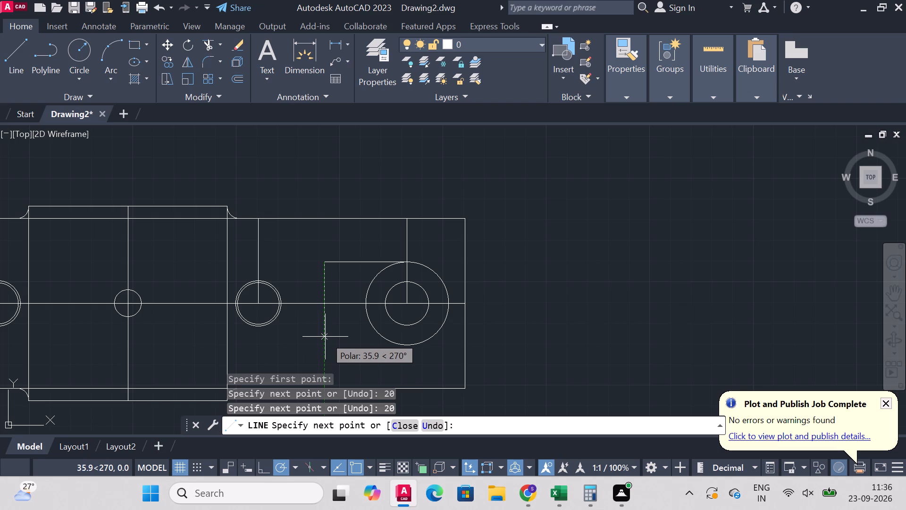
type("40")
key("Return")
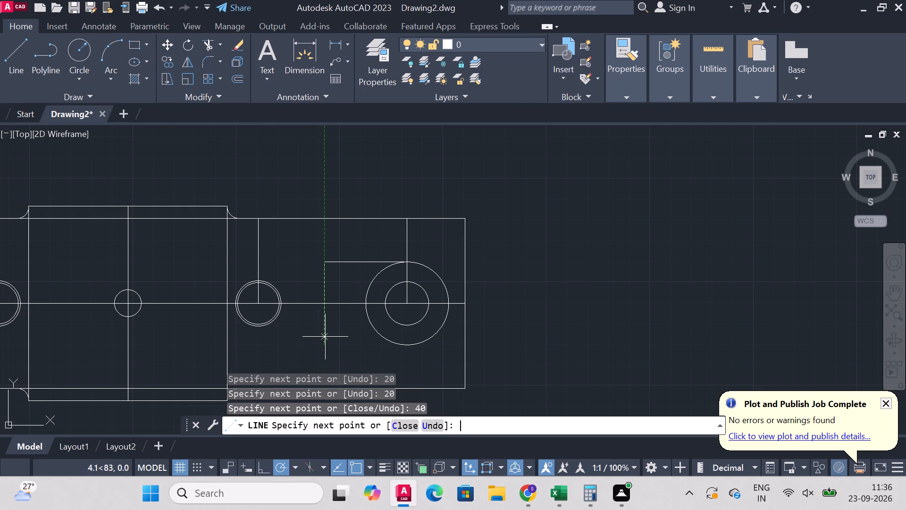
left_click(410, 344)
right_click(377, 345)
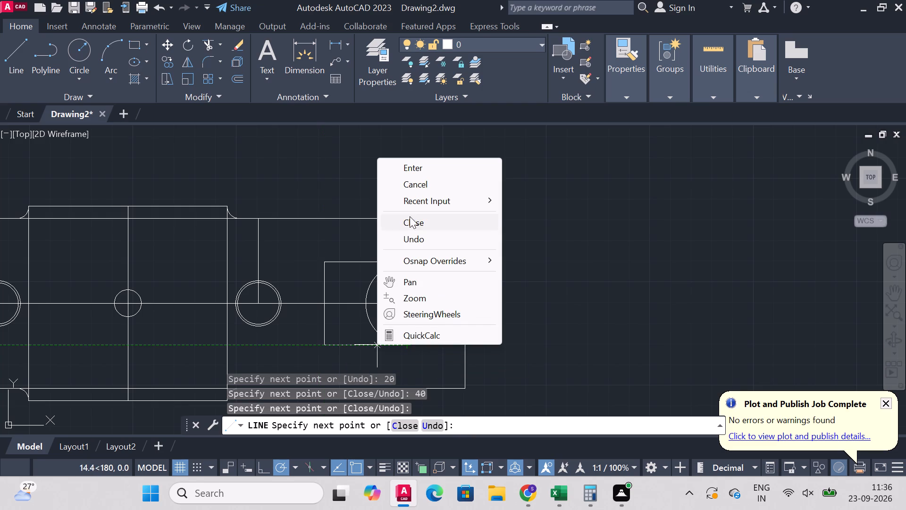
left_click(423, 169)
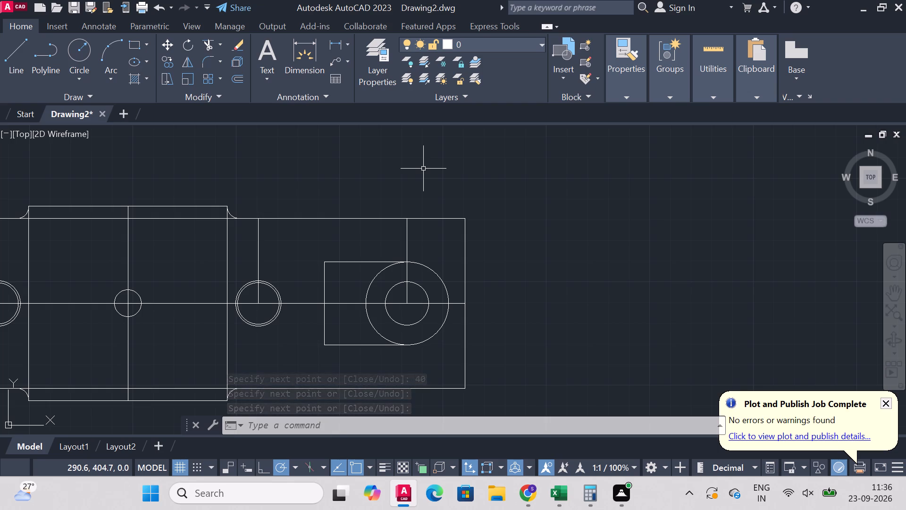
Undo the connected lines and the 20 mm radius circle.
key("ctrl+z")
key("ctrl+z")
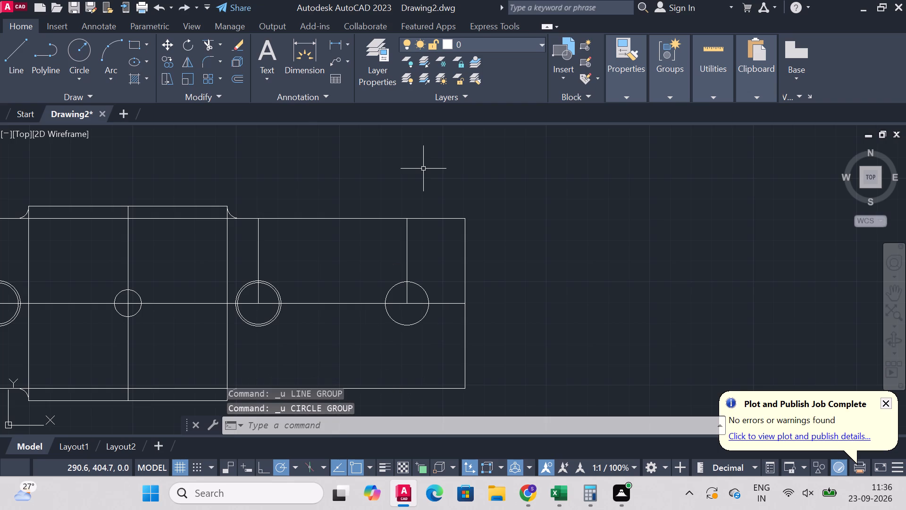
Redraw the 20 mm radius circle centred on the 21 mm diameter circle at the plate's right end.
left_click(78, 58)
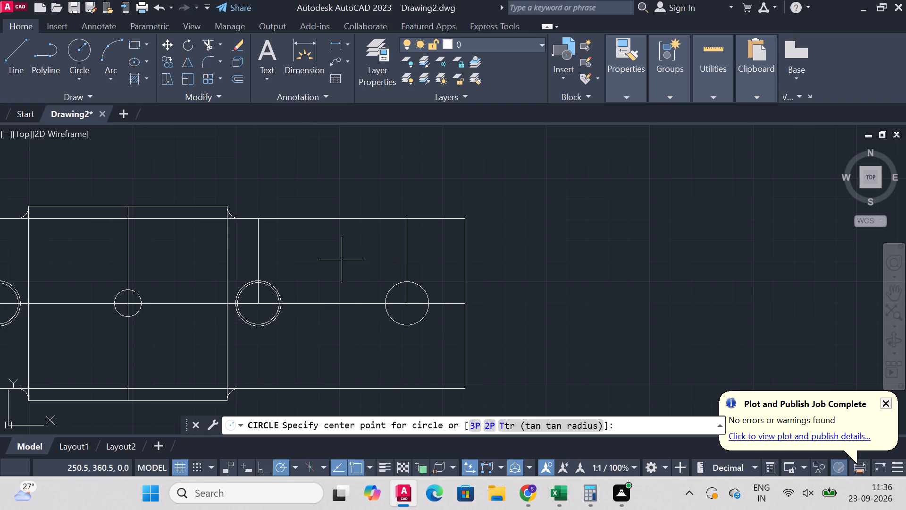
left_click(406, 304)
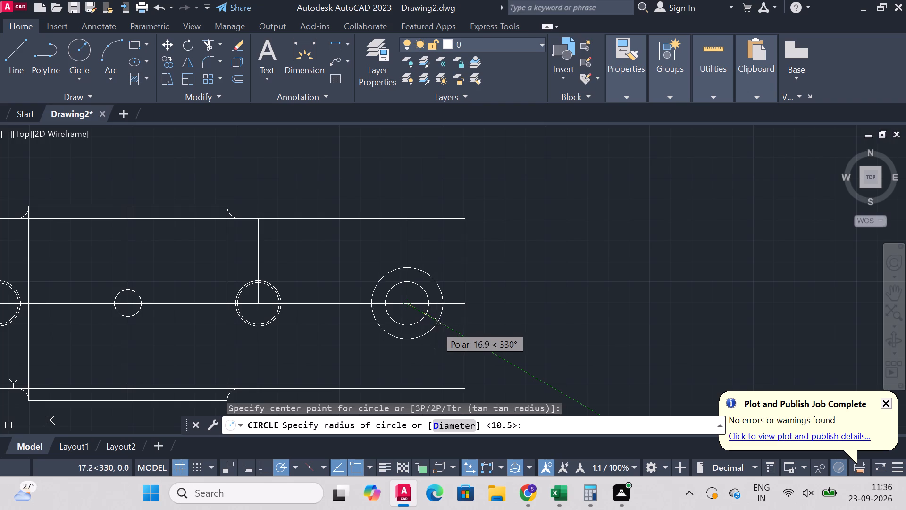
key("r")
key("Return")
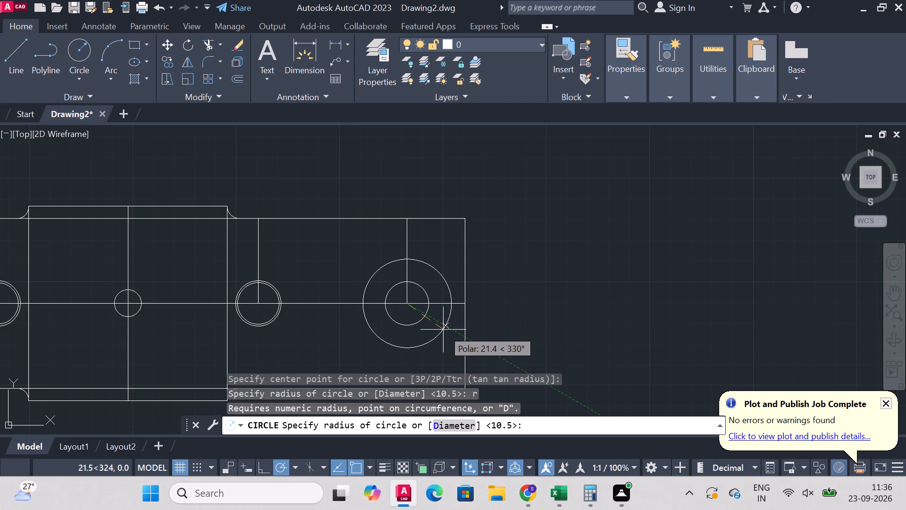
key("2")
key("0")
key("Return")
Draw a 30 mm horizontal line leftward from the top of the 20 mm radius circle.
left_click(6, 46)
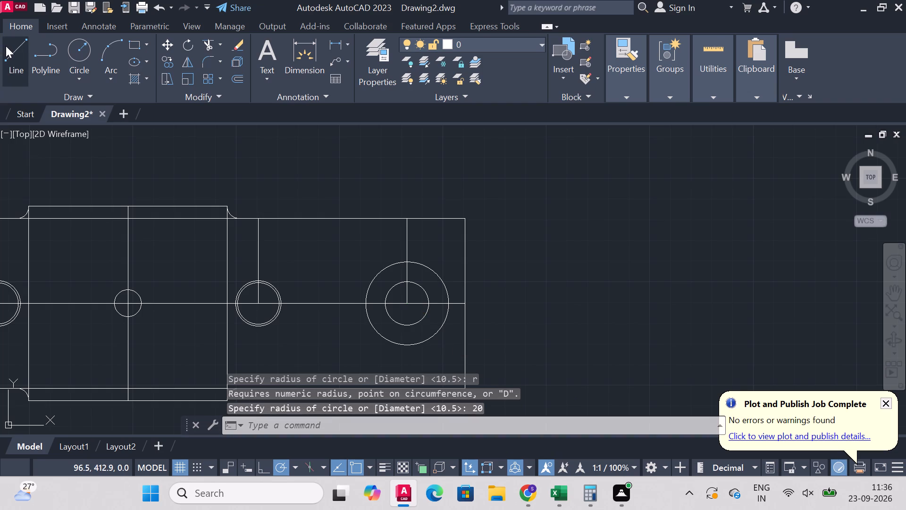
left_click(406, 261)
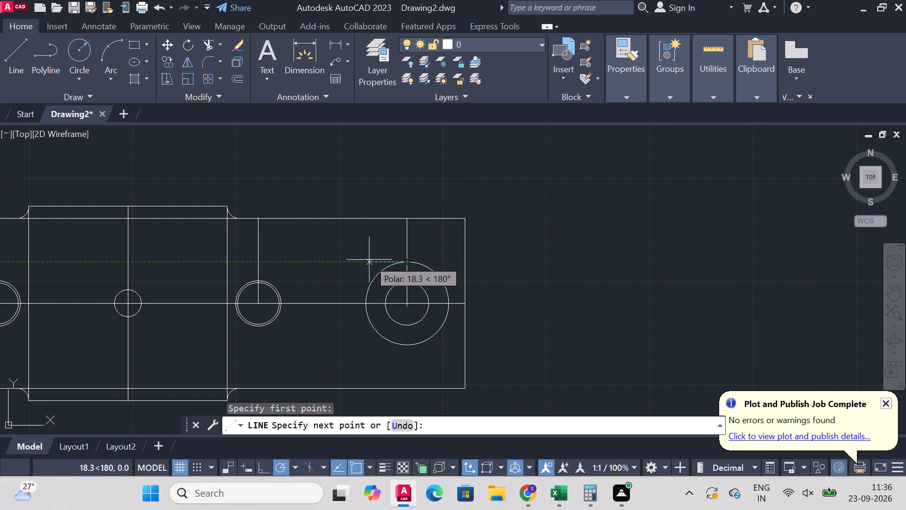
type("30")
key("Return")
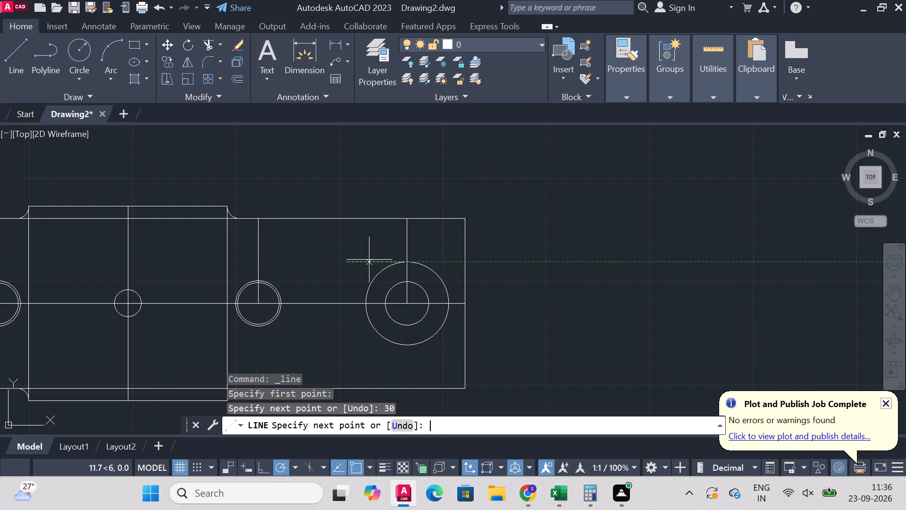
right_click(343, 315)
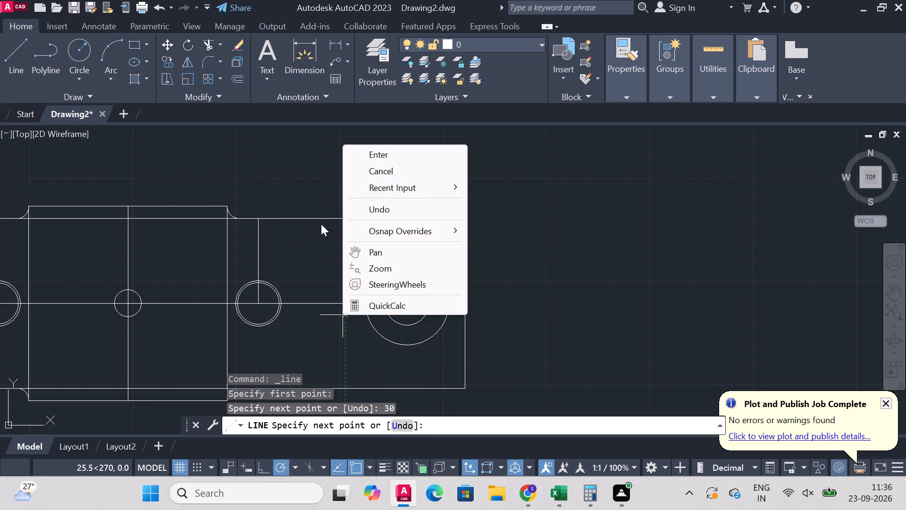
left_click(392, 158)
Draw connected lines from the circle's centre to its bottom, 30 mm leftward, and up to the free end of the upper 30 mm line.
left_click(17, 68)
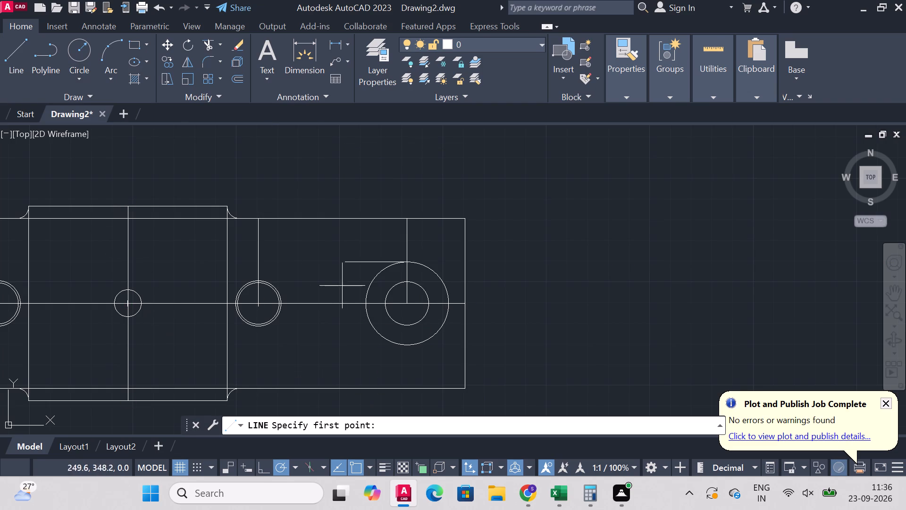
left_click(407, 305)
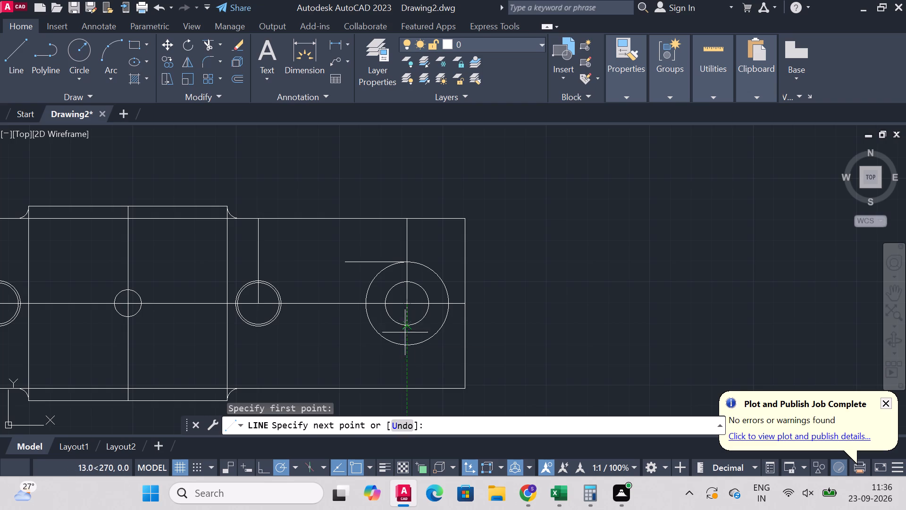
left_click(405, 345)
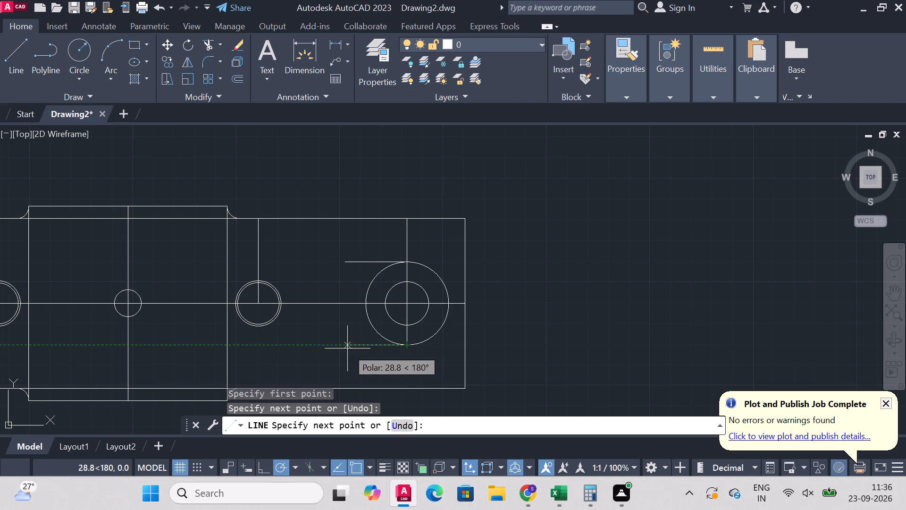
type("30")
key("Return")
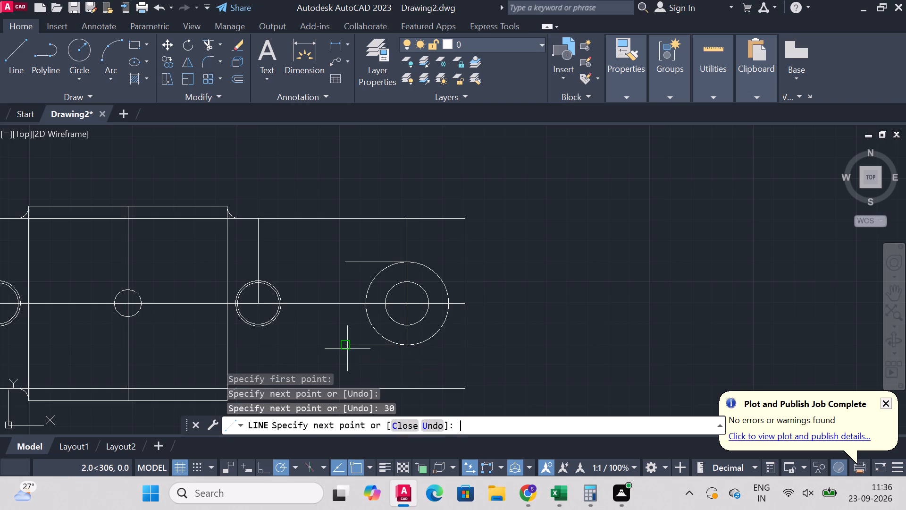
left_click(348, 263)
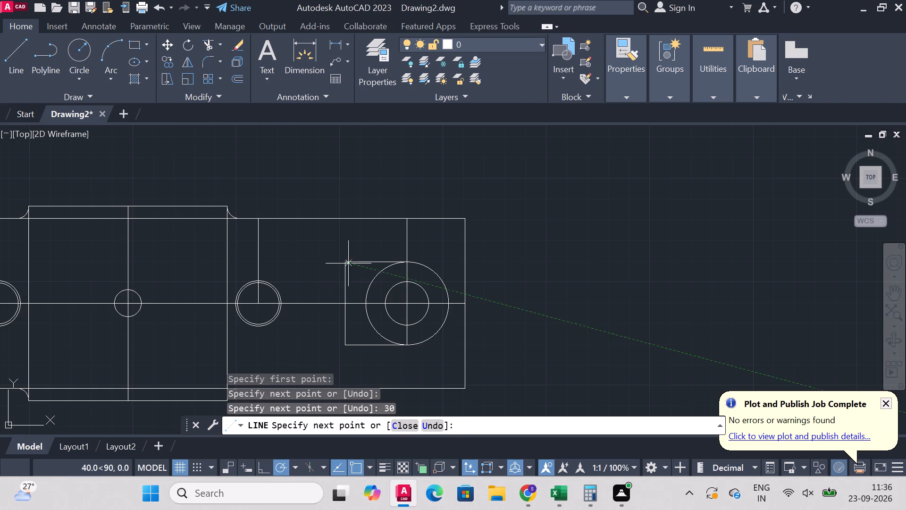
right_click(349, 265)
left_click(372, 271)
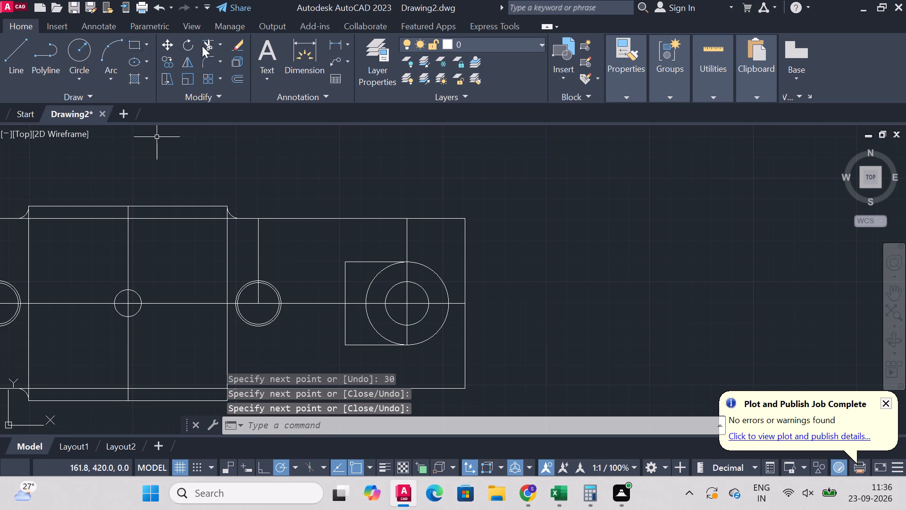
Trim the left half of the 20 mm radius circle inside the outline, leaving a D-shaped profile.
left_click(203, 45)
left_click(376, 333)
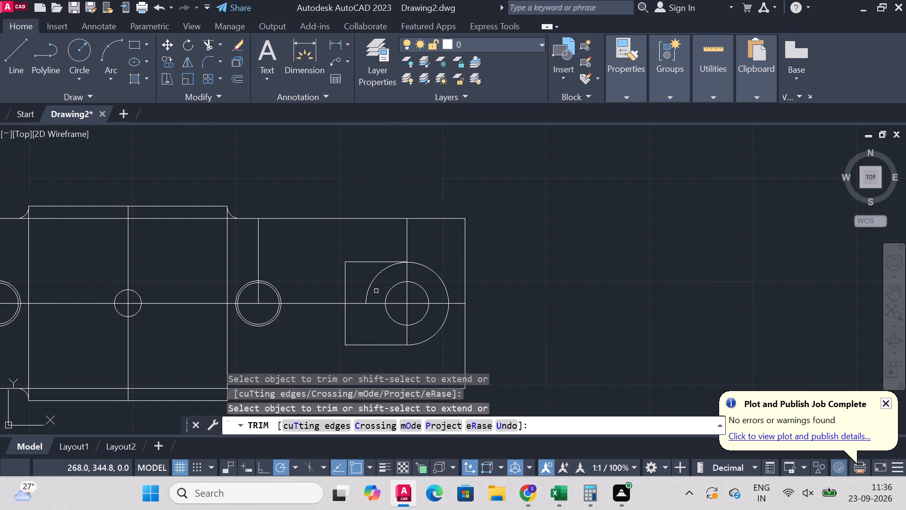
left_click(374, 284)
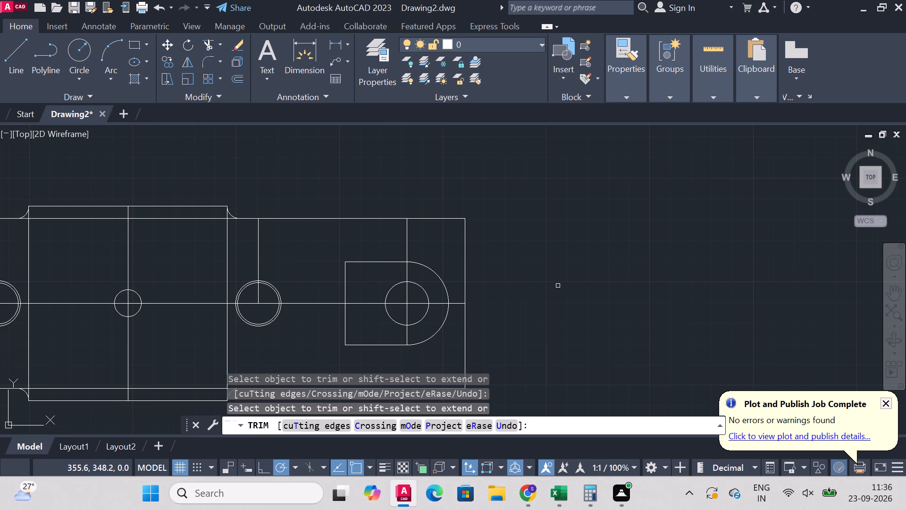
right_click(562, 281)
left_click(603, 74)
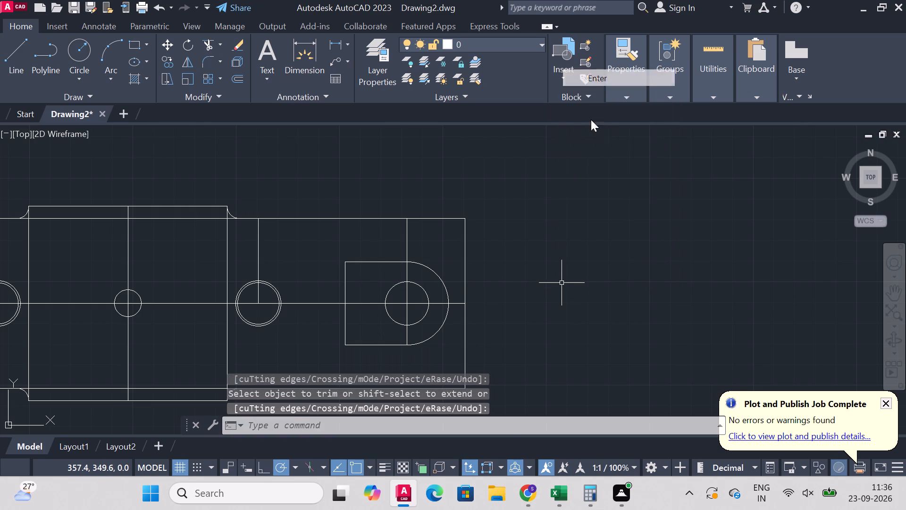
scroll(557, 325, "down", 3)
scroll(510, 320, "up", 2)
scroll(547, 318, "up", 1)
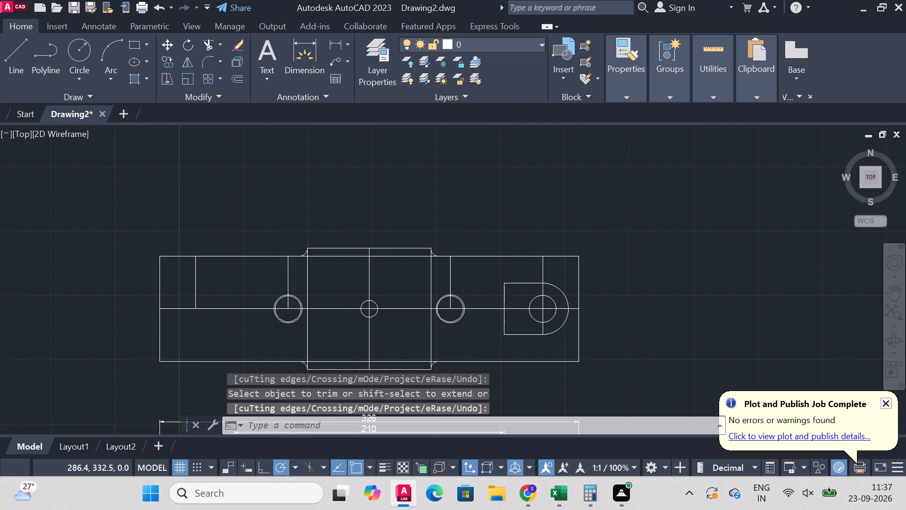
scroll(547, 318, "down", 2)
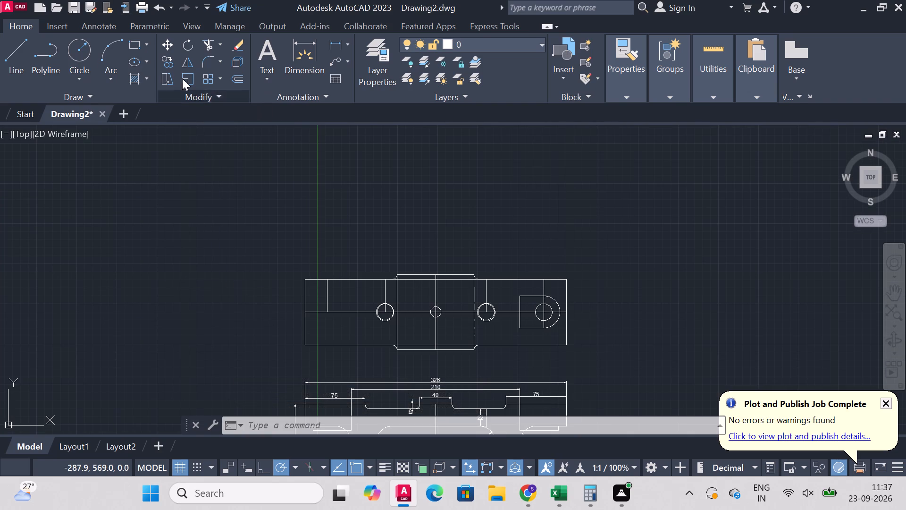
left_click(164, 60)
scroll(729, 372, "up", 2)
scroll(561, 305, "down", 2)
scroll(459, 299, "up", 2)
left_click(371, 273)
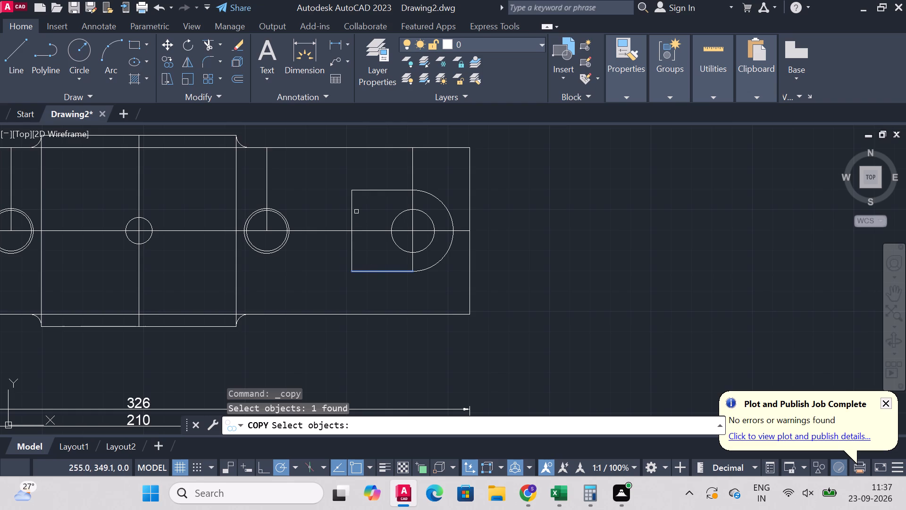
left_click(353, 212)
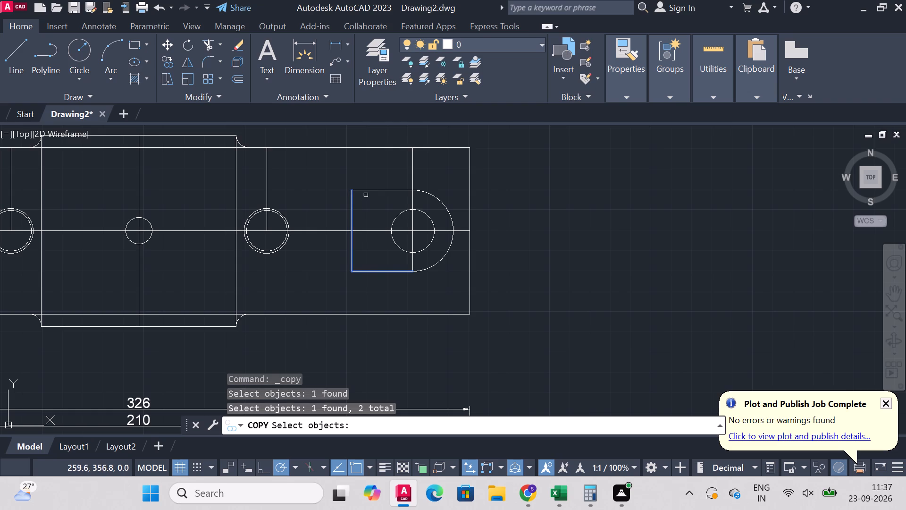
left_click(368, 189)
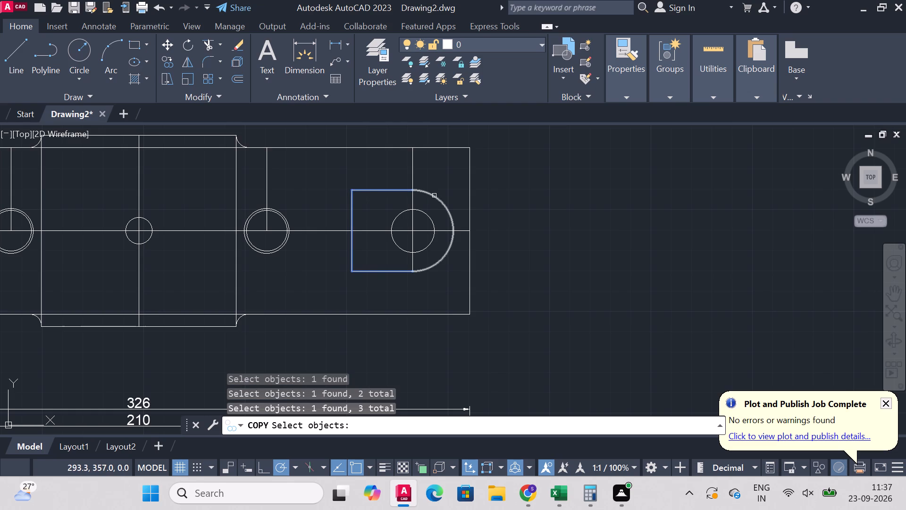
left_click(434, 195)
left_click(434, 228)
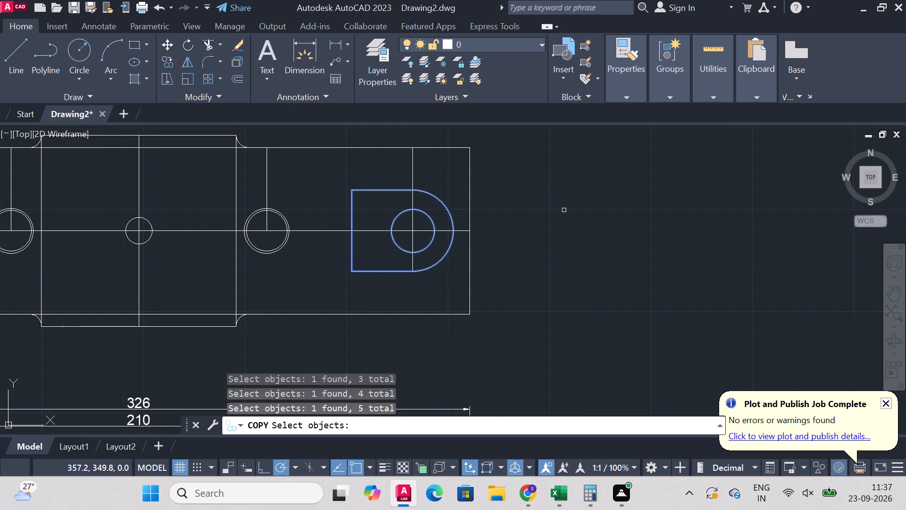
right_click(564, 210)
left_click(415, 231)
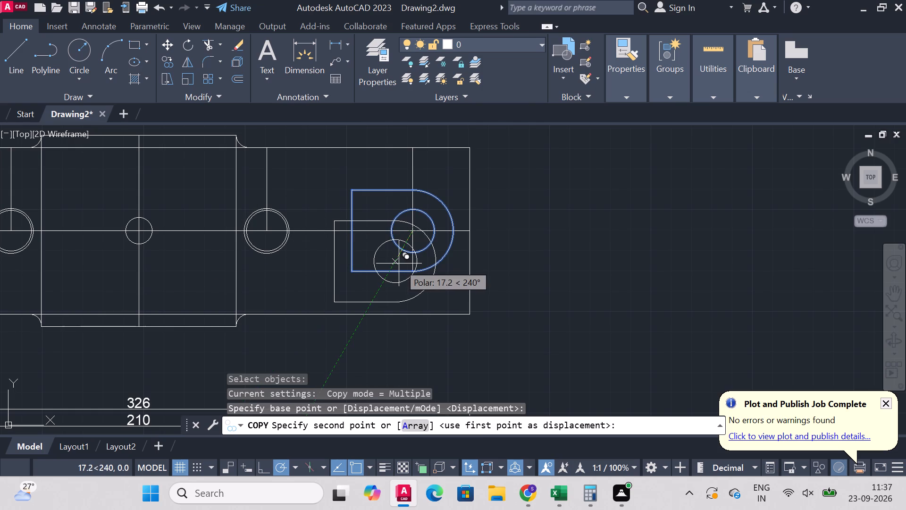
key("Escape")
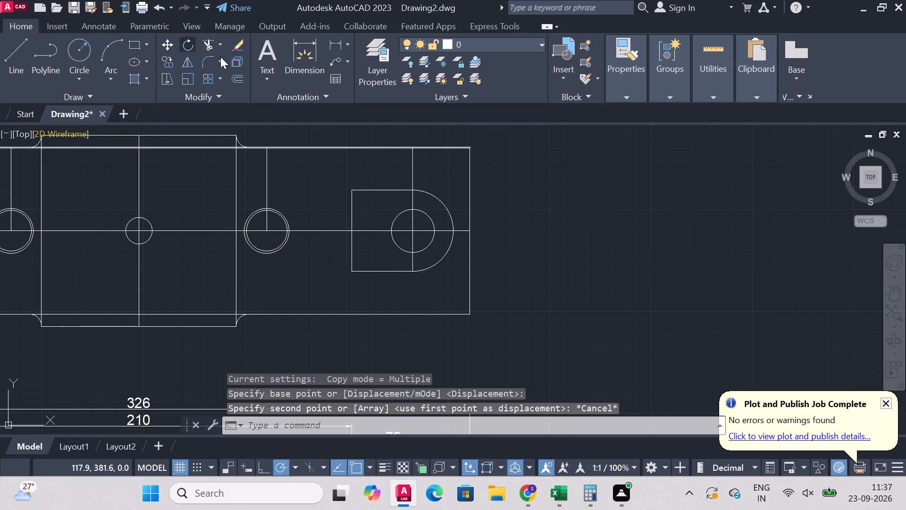
Mirror the D-shaped profile and its 21 mm hole about the plate's vertical centreline, keeping the source objects.
left_click(190, 62)
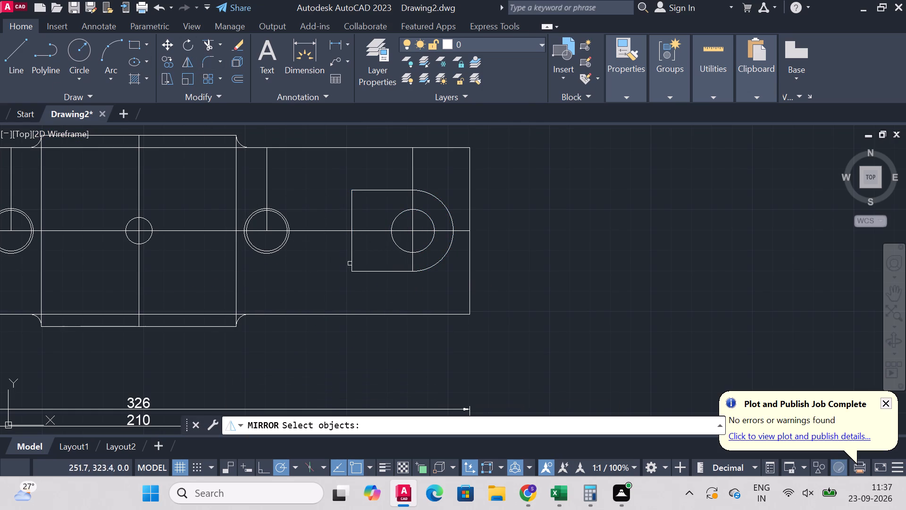
left_click(352, 254)
left_click(383, 272)
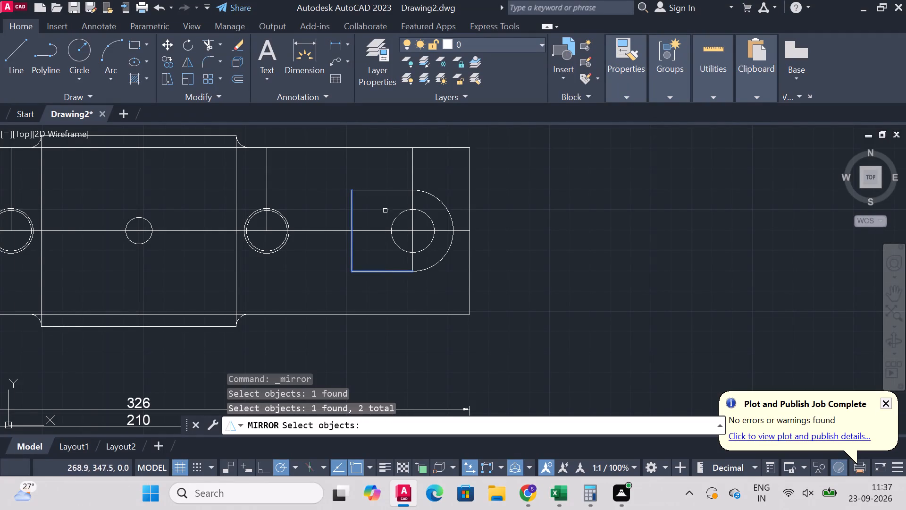
left_click(389, 192)
left_click(434, 197)
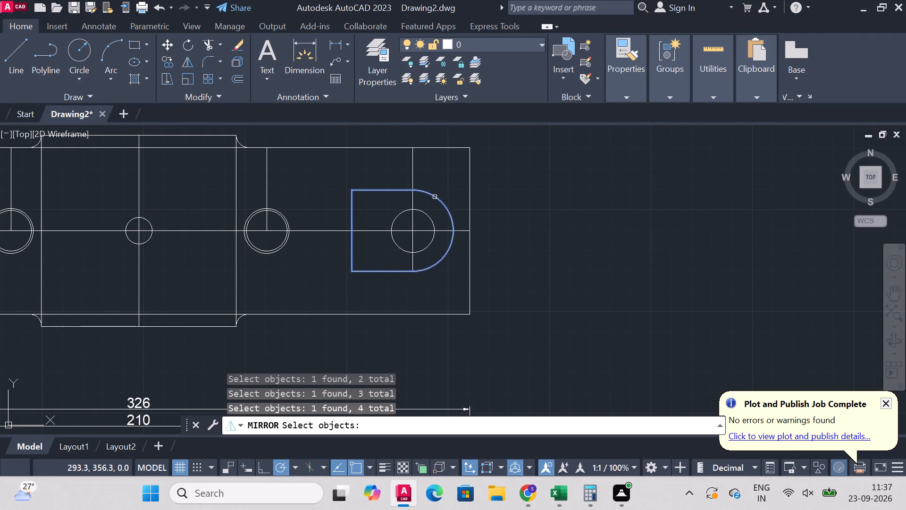
scroll(435, 201, "up", 1)
left_click(420, 223)
scroll(472, 226, "down", 3)
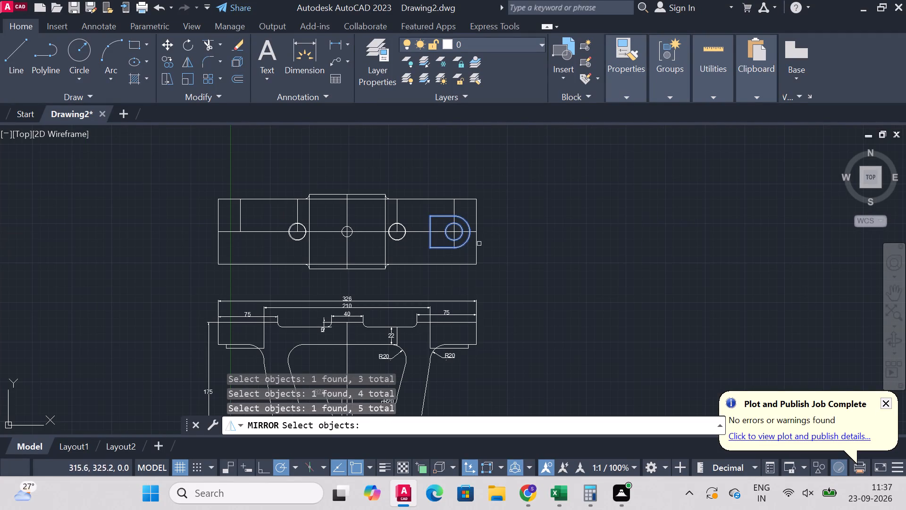
scroll(327, 232, "up", 2)
right_click(407, 208)
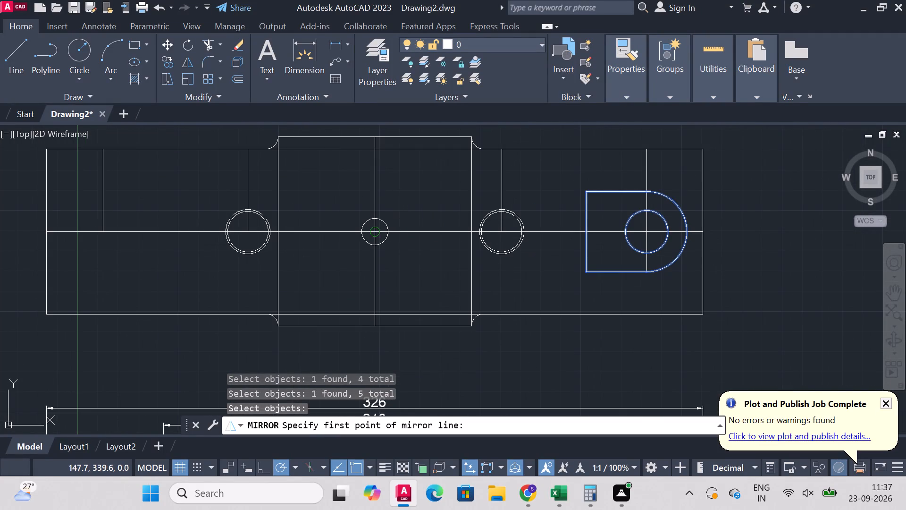
left_click(372, 236)
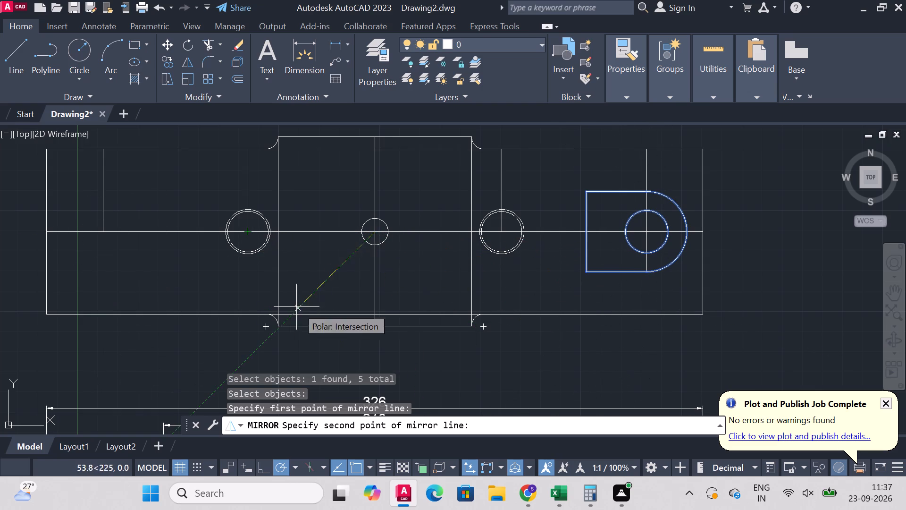
left_click(371, 315)
right_click(371, 315)
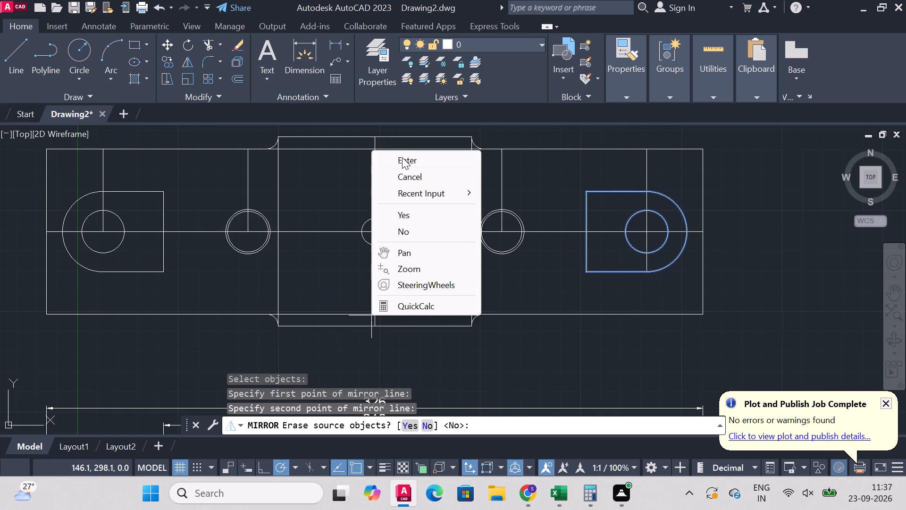
left_click(403, 158)
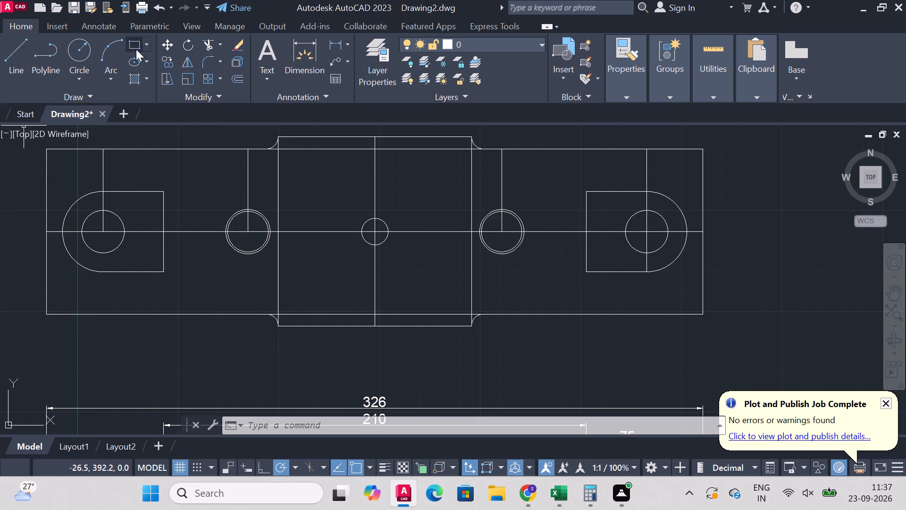
Fillet the plate's lower-left corner with a 10 mm radius.
left_click(203, 60)
scroll(208, 308, "down", 1)
scroll(51, 318, "up", 2)
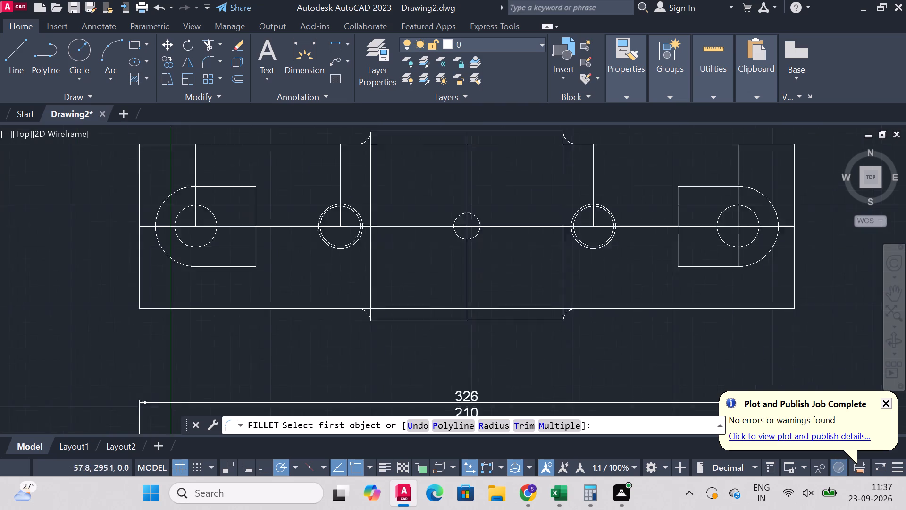
left_click(189, 278)
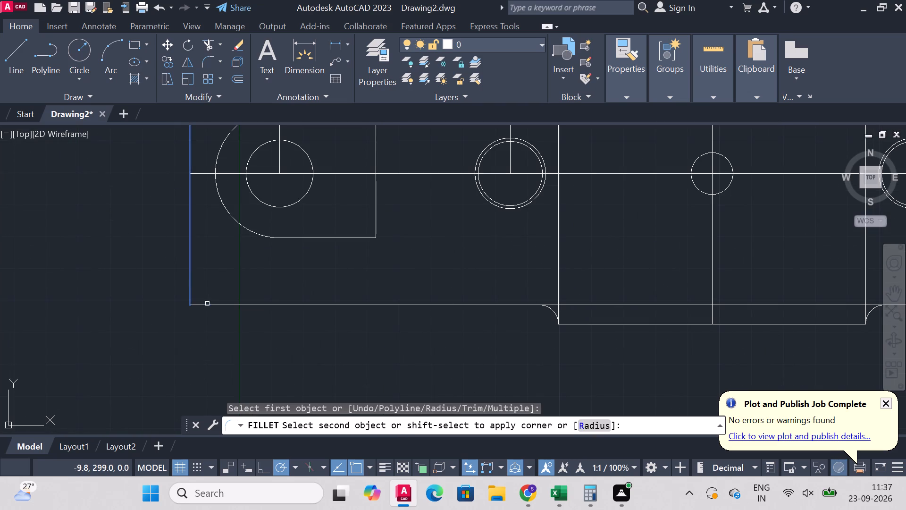
key("r")
key("Return")
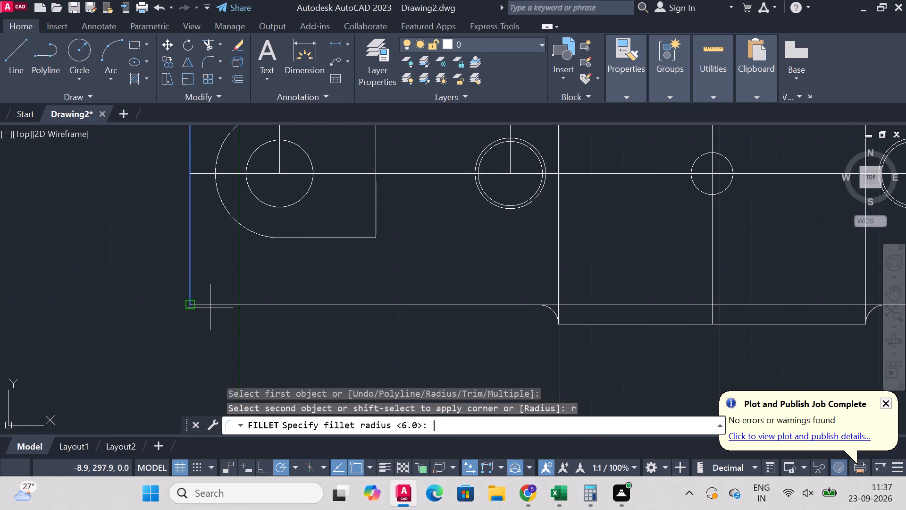
type("10")
key("Return")
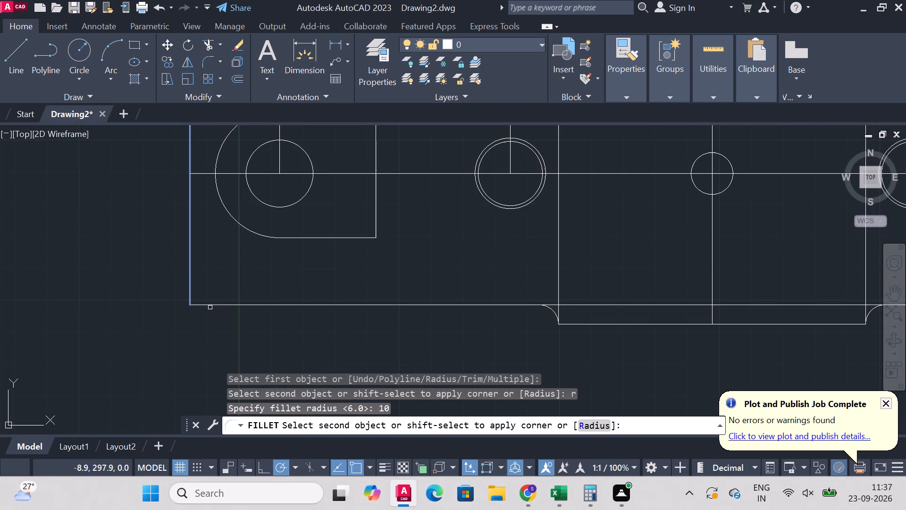
left_click(211, 305)
Fillet the plate's upper-left corner with the 10 mm radius.
right_click(214, 265)
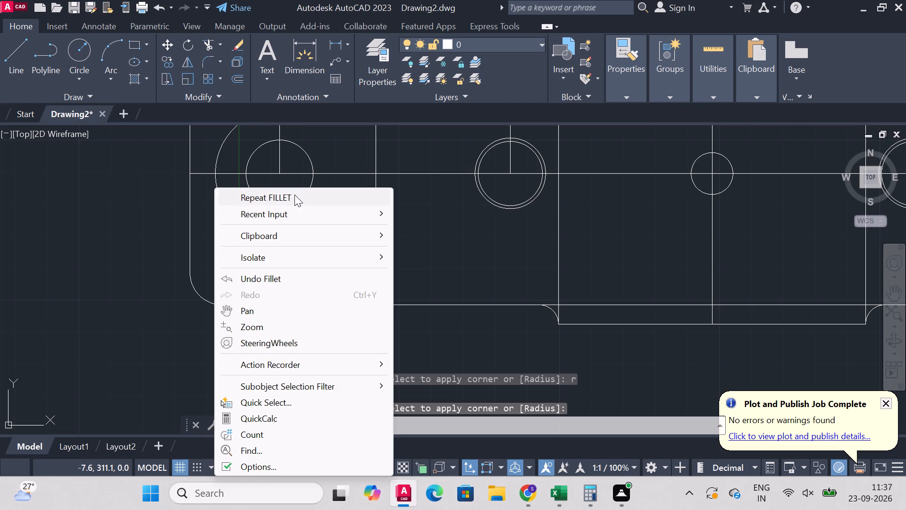
left_click(294, 195)
scroll(315, 235, "down", 1)
scroll(304, 170, "up", 2)
scroll(334, 230, "down", 4)
scroll(310, 186, "up", 3)
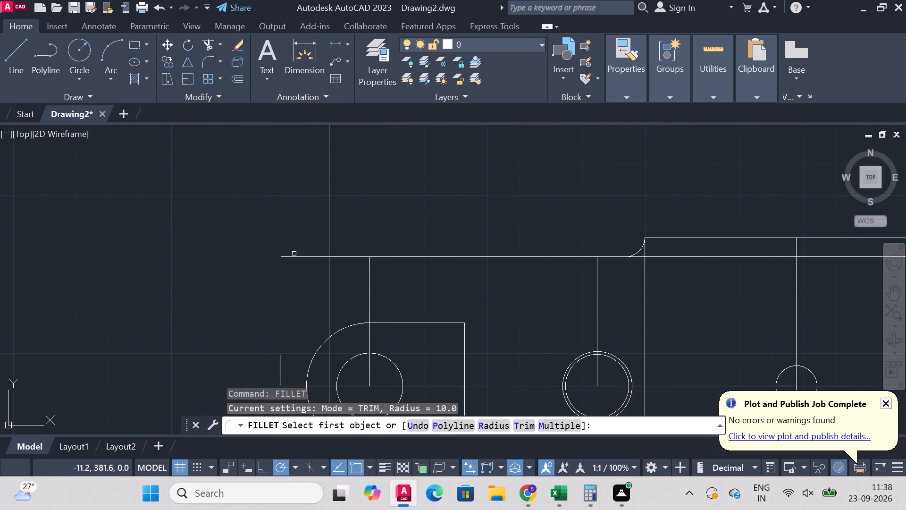
left_click(294, 258)
left_click(282, 268)
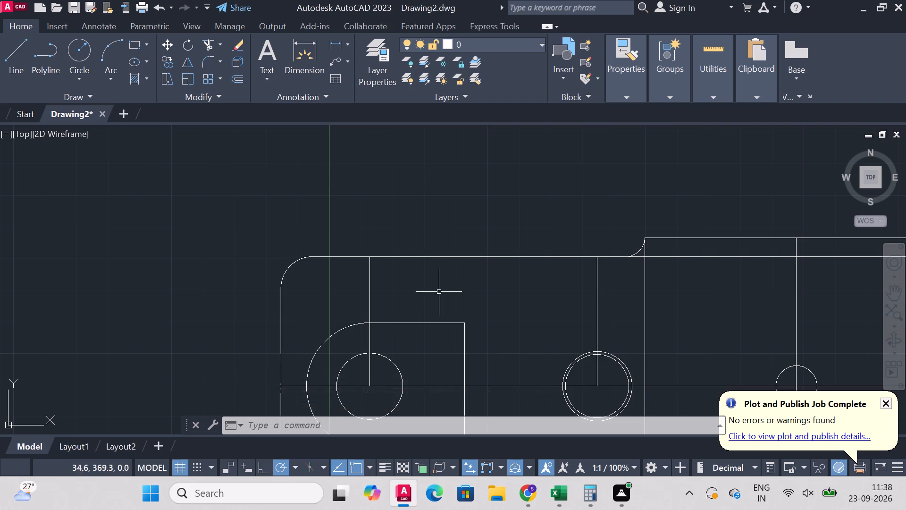
Fillet the plate's lower-right and upper-right corners with the 10 mm radius.
scroll(464, 286, "down", 4)
scroll(647, 375, "up", 2)
scroll(534, 212, "up", 2)
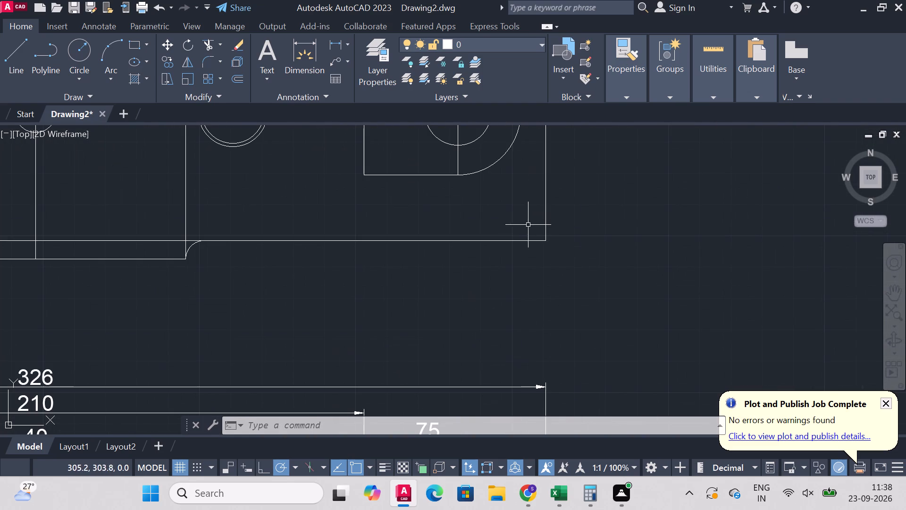
right_click(521, 242)
left_click(579, 198)
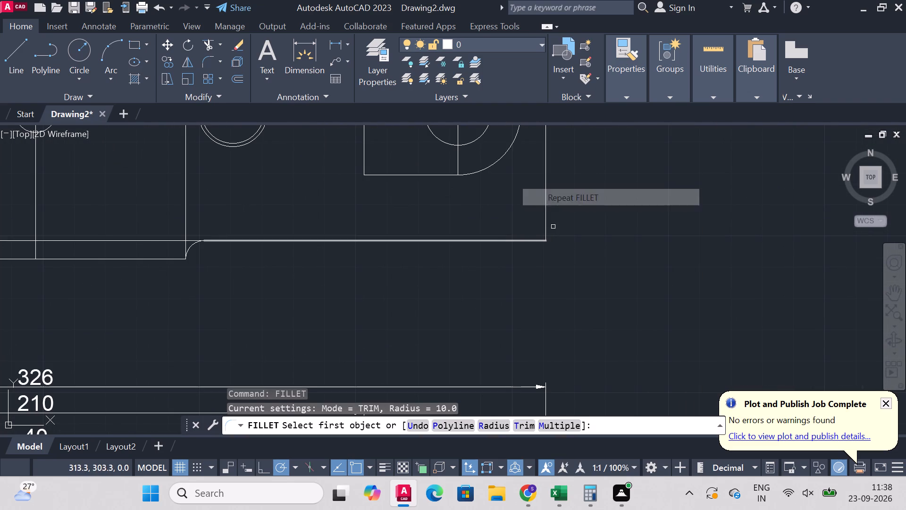
left_click(521, 239)
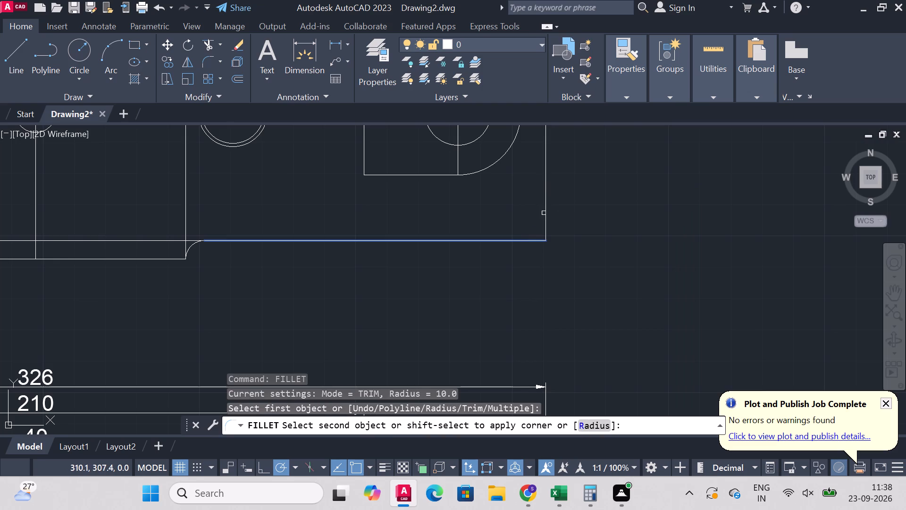
left_click(545, 214)
scroll(566, 203, "down", 4)
scroll(567, 175, "up", 4)
right_click(557, 192)
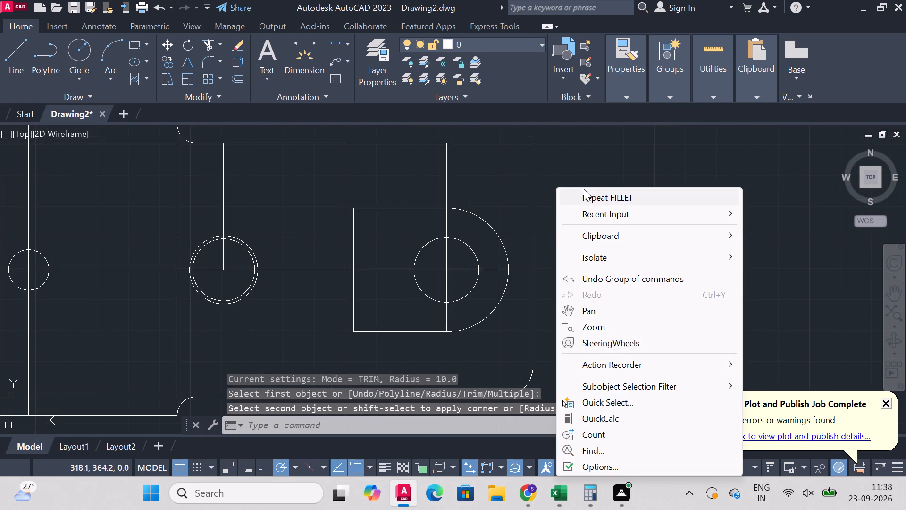
left_click(586, 191)
left_click(518, 143)
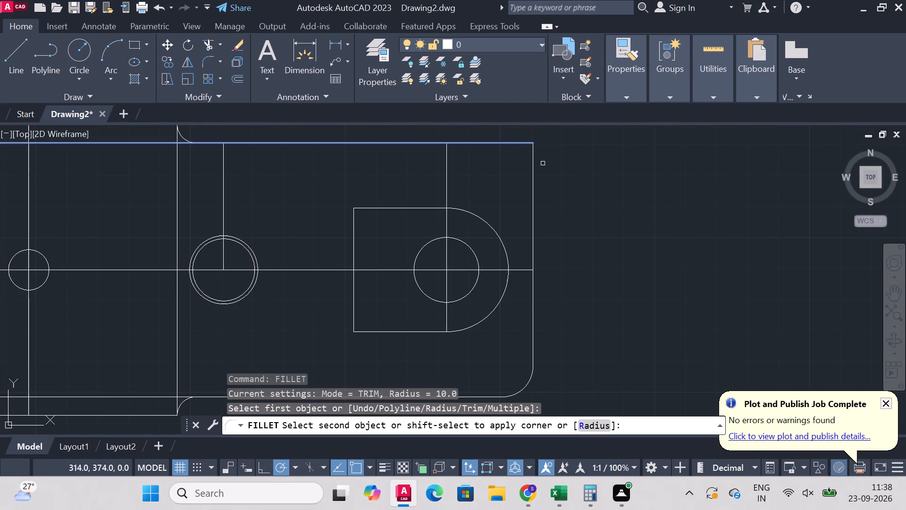
left_click(533, 159)
right_click(561, 170)
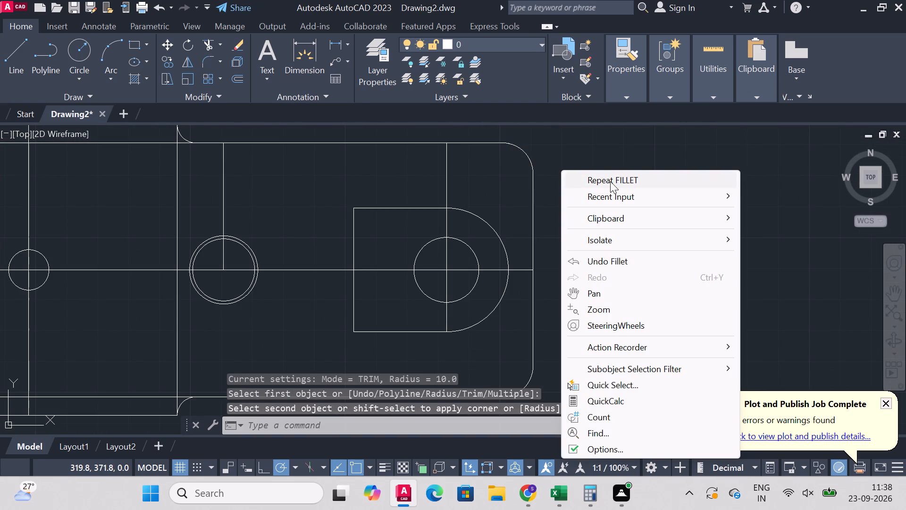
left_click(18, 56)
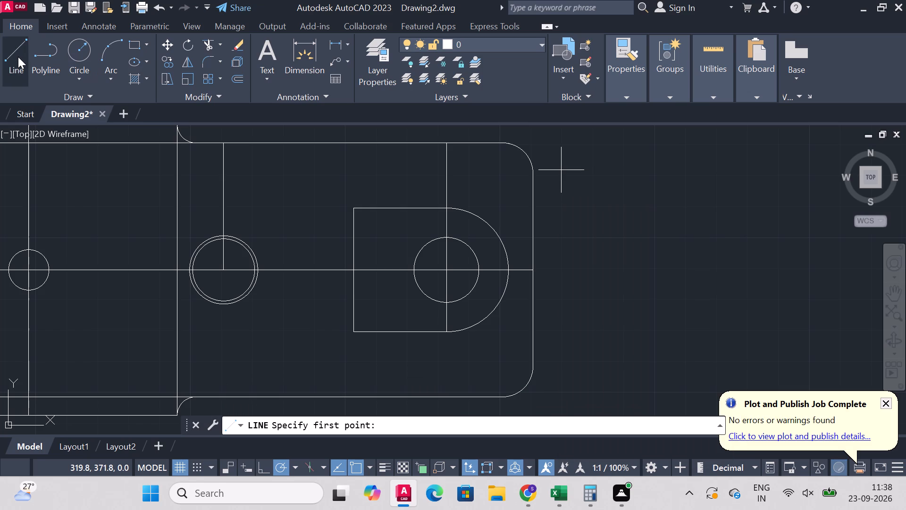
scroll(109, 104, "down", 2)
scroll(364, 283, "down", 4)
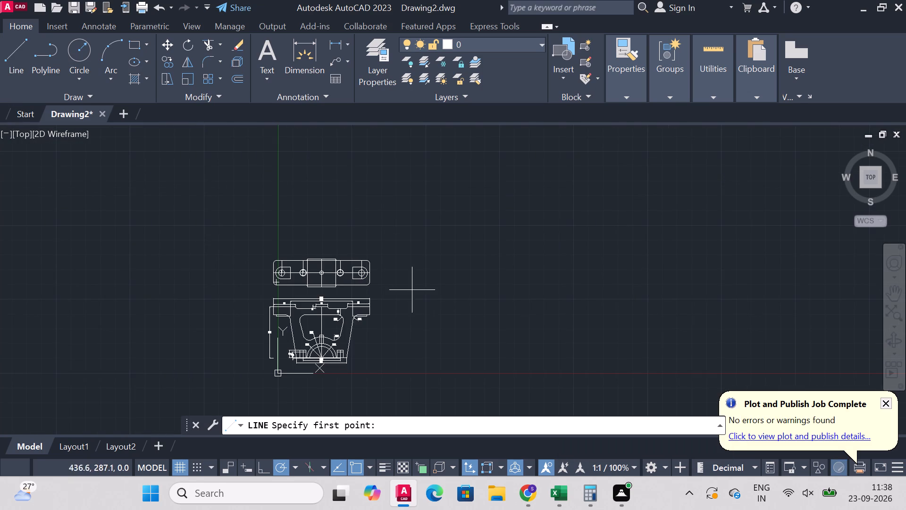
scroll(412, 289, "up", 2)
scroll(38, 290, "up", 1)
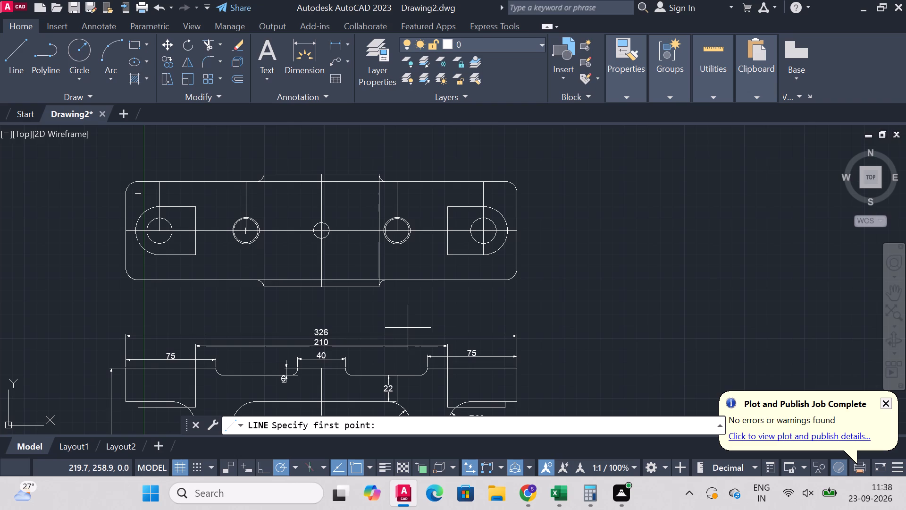
Dimension the plate's overall width in the top view, placing the dimension line above the outline.
left_click(310, 45)
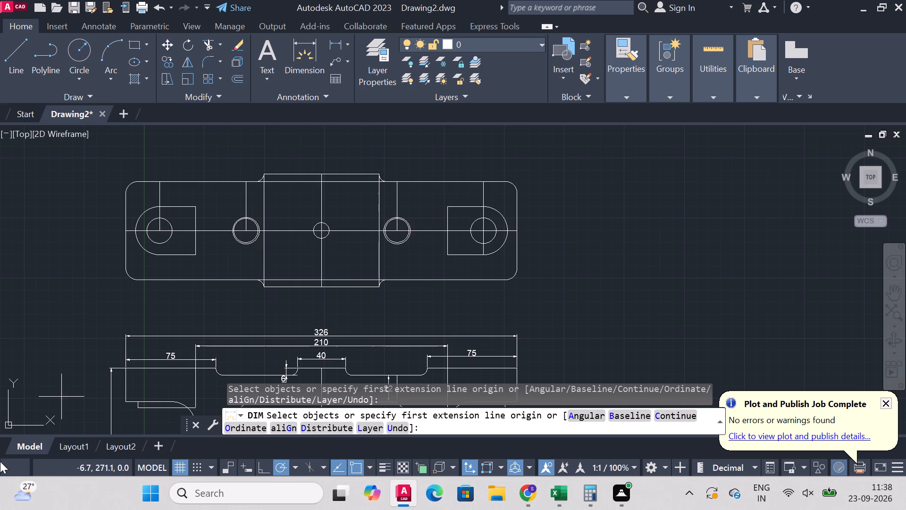
left_click(125, 194)
left_click(519, 195)
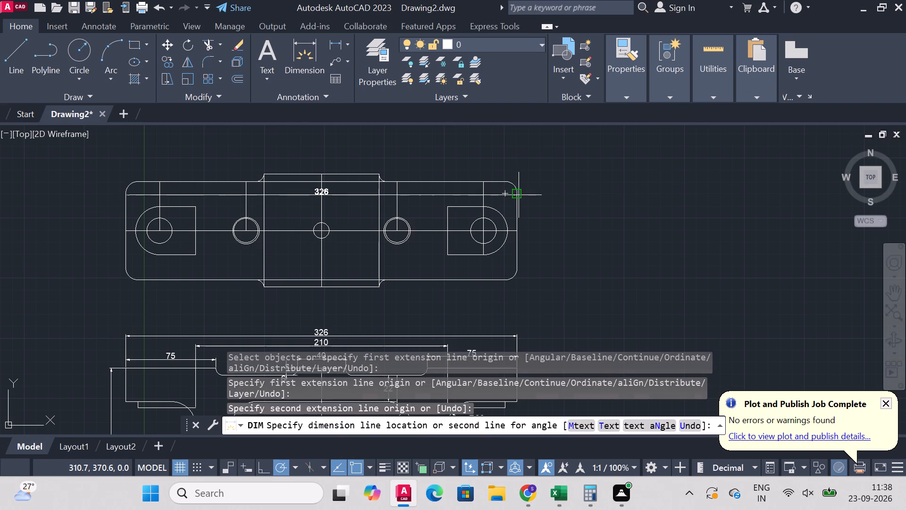
scroll(517, 158, "down", 2)
scroll(512, 153, "up", 1)
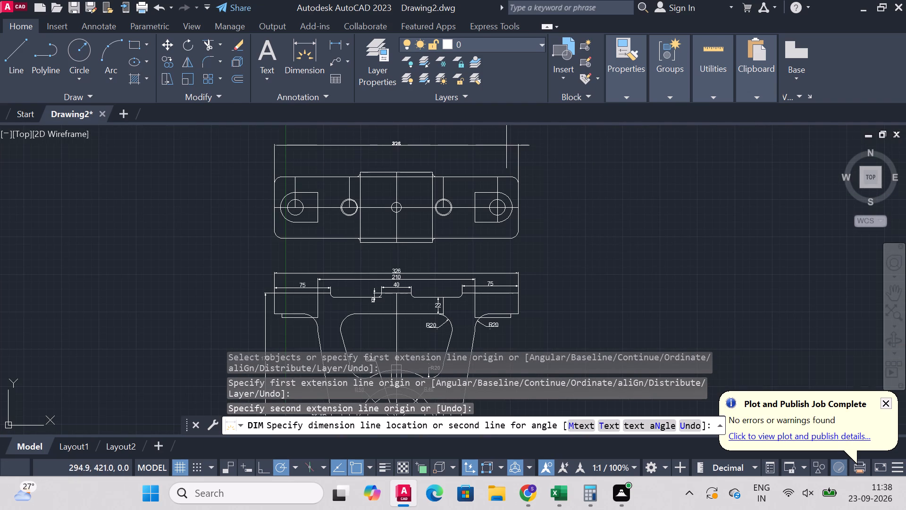
left_click(507, 145)
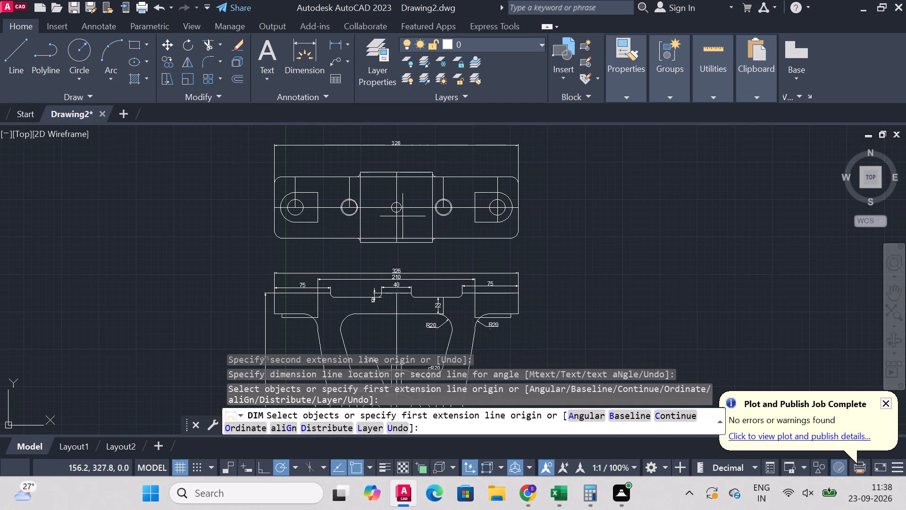
right_click(226, 239)
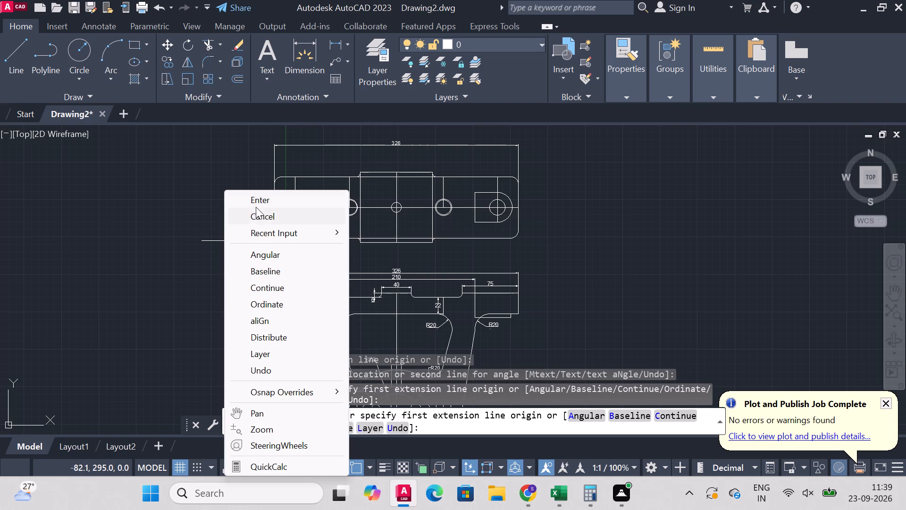
left_click(256, 205)
Dimension the centre distance between the two D-shaped end features' holes, placing it just below the overall width dimension.
right_click(217, 208)
left_click(252, 202)
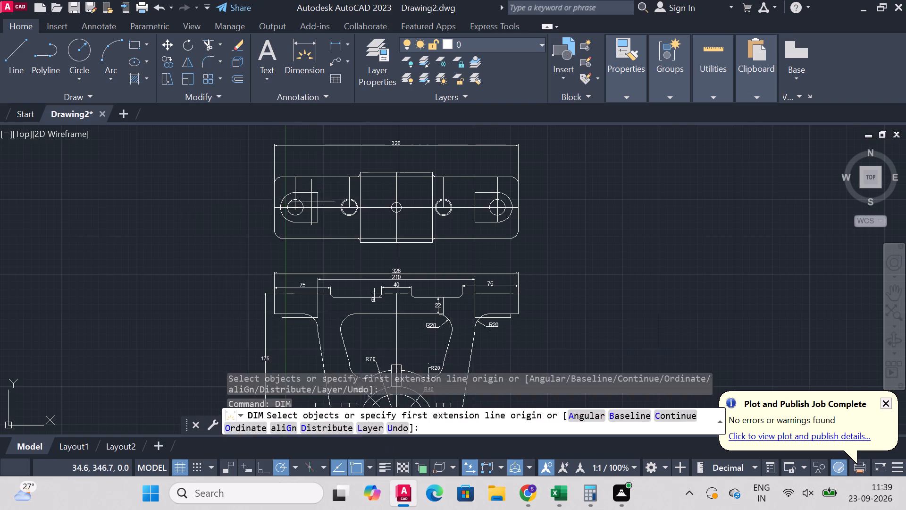
scroll(311, 202, "up", 2)
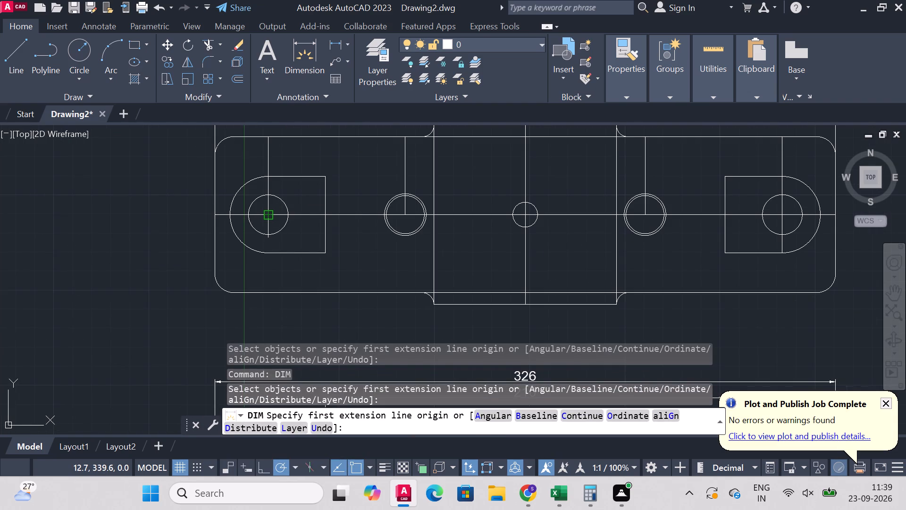
left_click(268, 214)
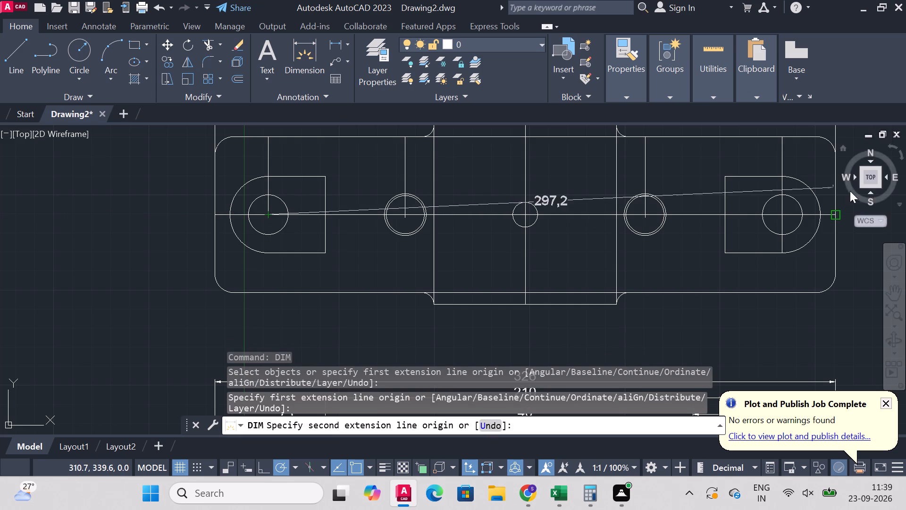
left_click(784, 216)
scroll(725, 211, "down", 2)
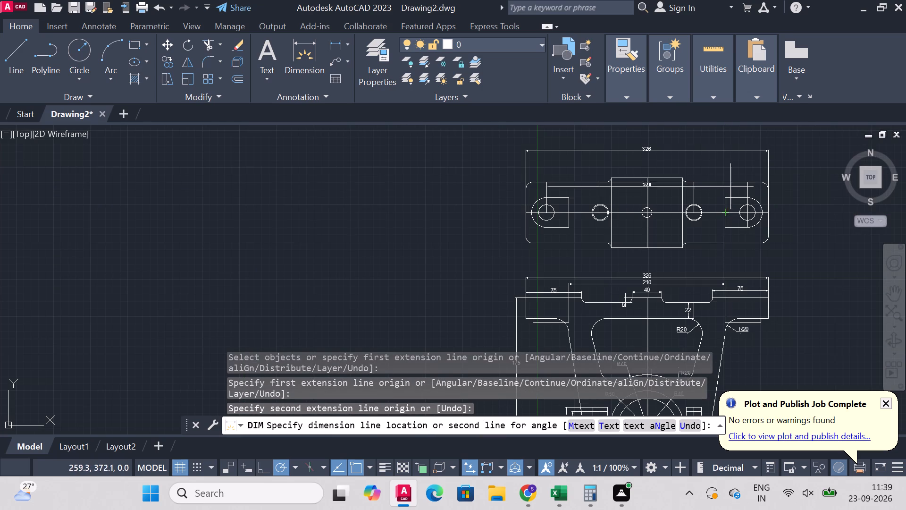
left_click(733, 159)
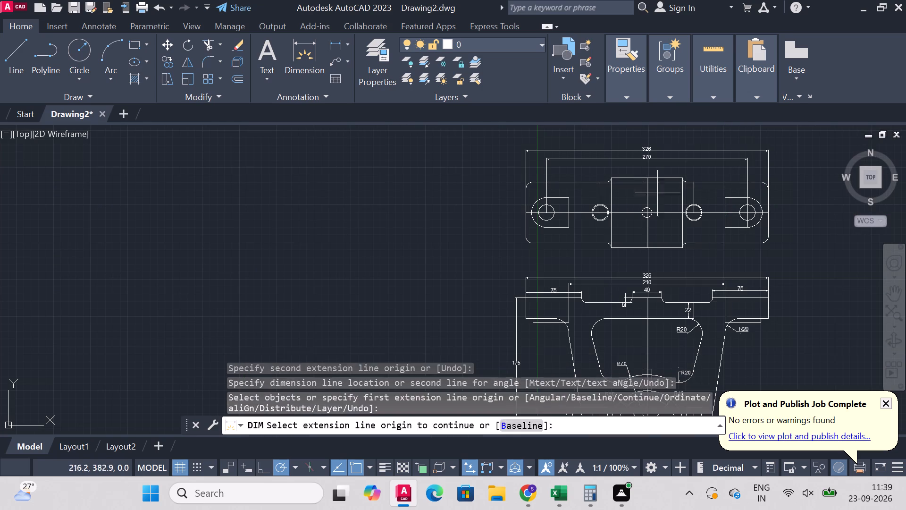
right_click(241, 199)
left_click(325, 166)
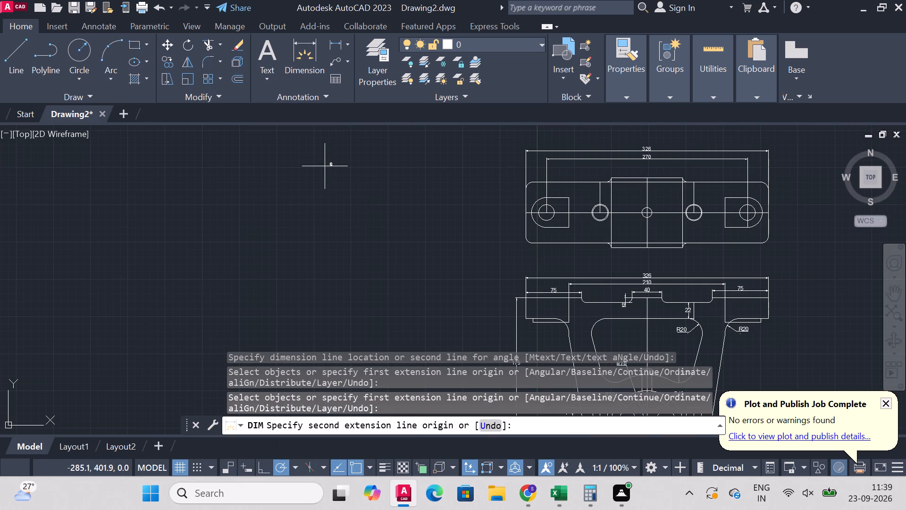
scroll(487, 189, "up", 1)
right_click(478, 194)
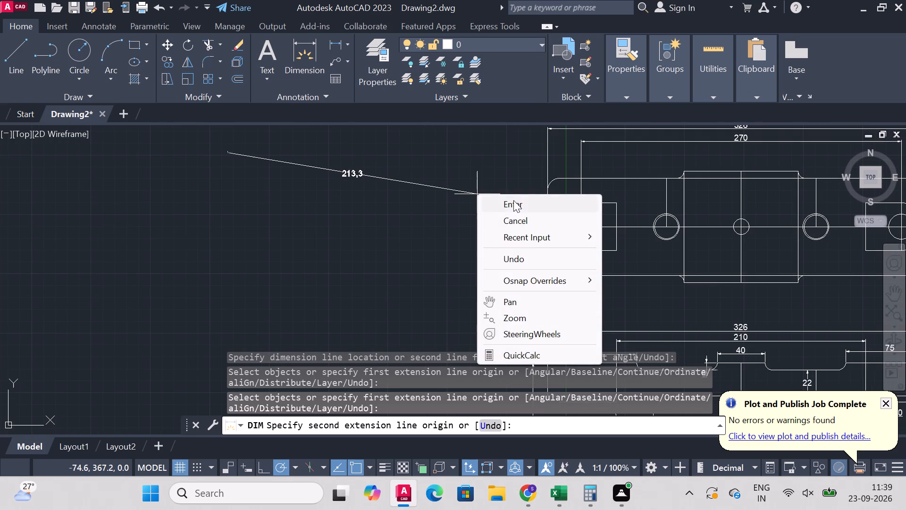
left_click(513, 200)
Dimension the centre distance between the two double-circle holes, placing it below the end-hole spacing dimension.
scroll(668, 237, "down", 1)
scroll(814, 245, "up", 2)
scroll(425, 273, "down", 1)
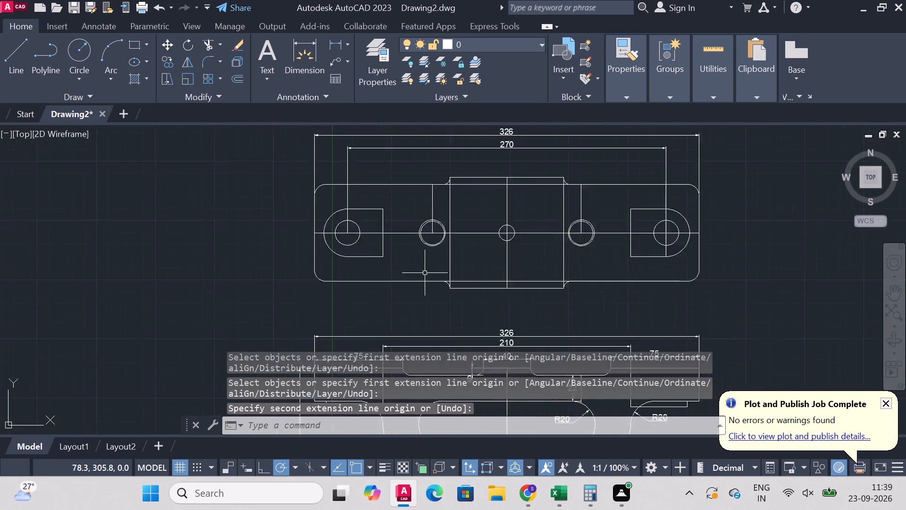
scroll(425, 273, "down", 1)
scroll(568, 221, "up", 1)
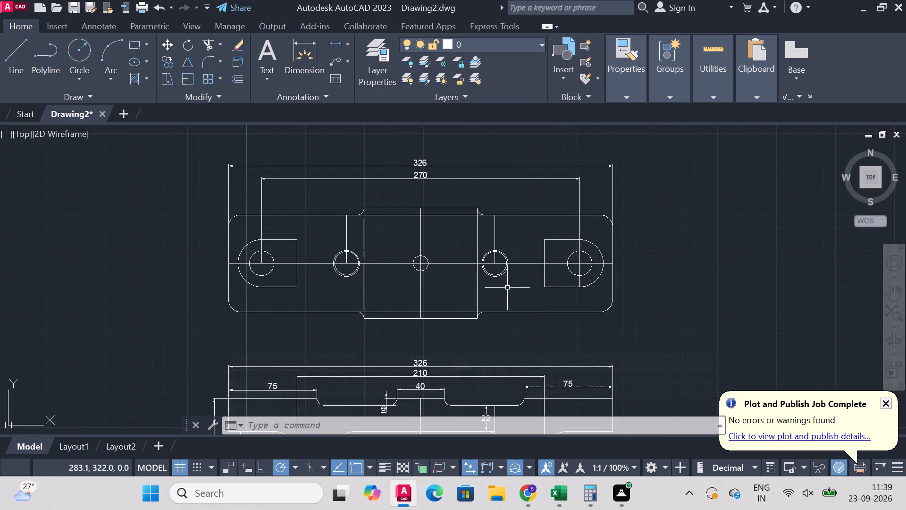
right_click(669, 229)
left_click(708, 201)
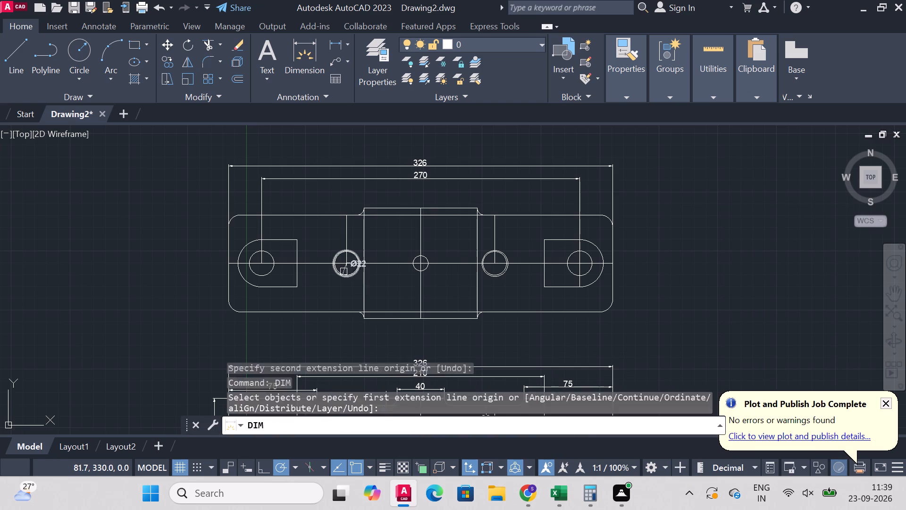
left_click(346, 264)
left_click(497, 263)
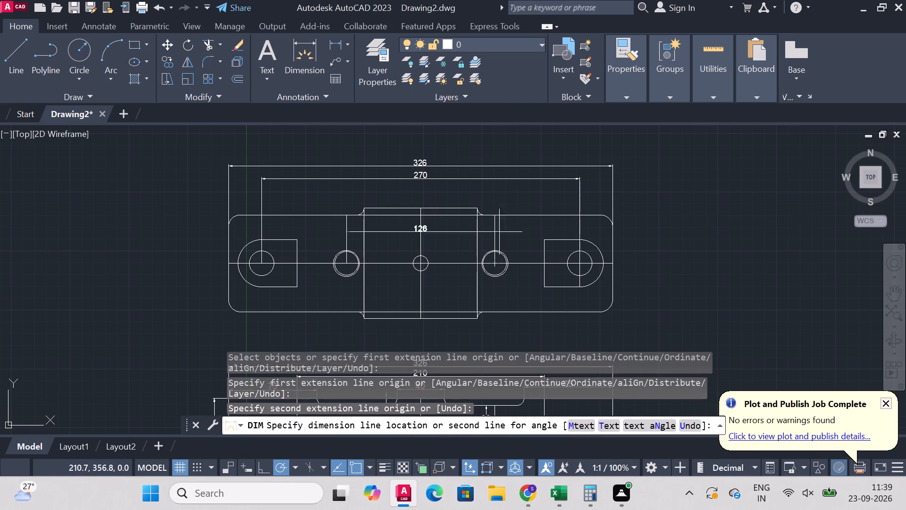
left_click(502, 191)
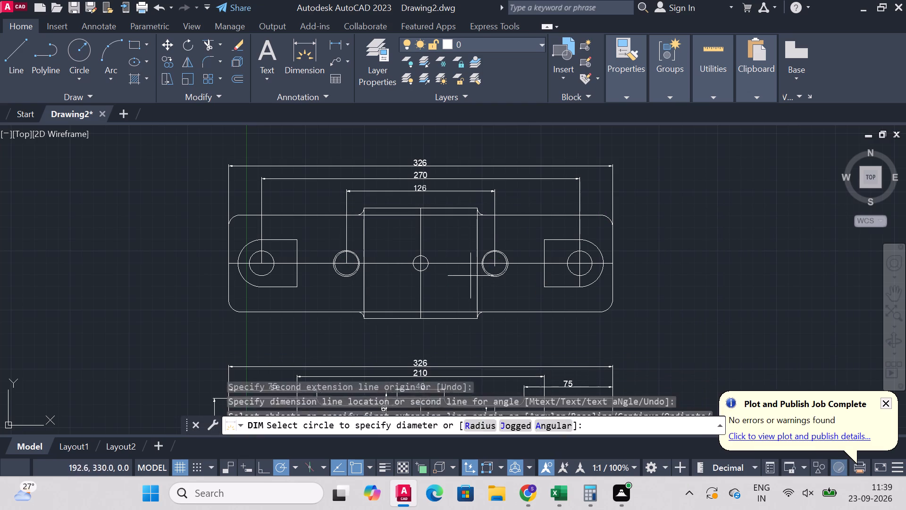
Add diameter dimensions to the central hole and to the inner circle of the right-hand double-circle hole.
scroll(433, 264, "up", 1)
left_click(422, 252)
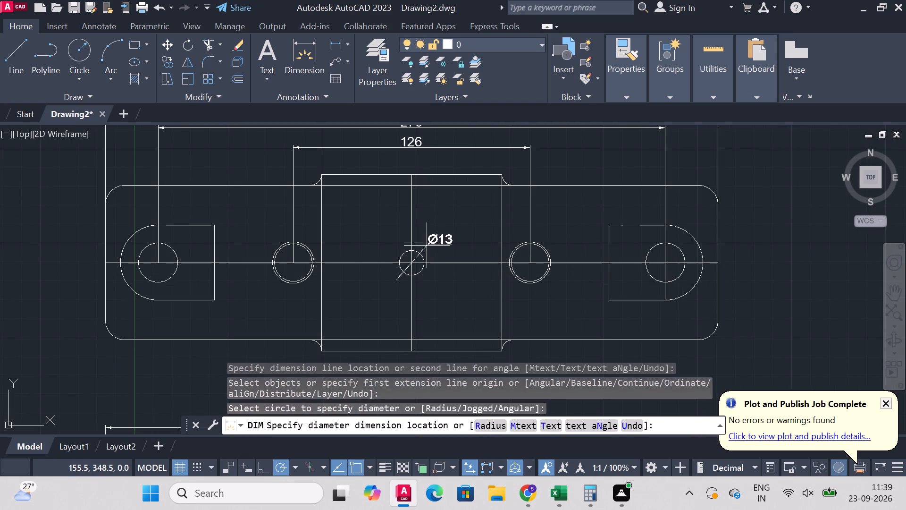
left_click(428, 245)
scroll(550, 251, "up", 3)
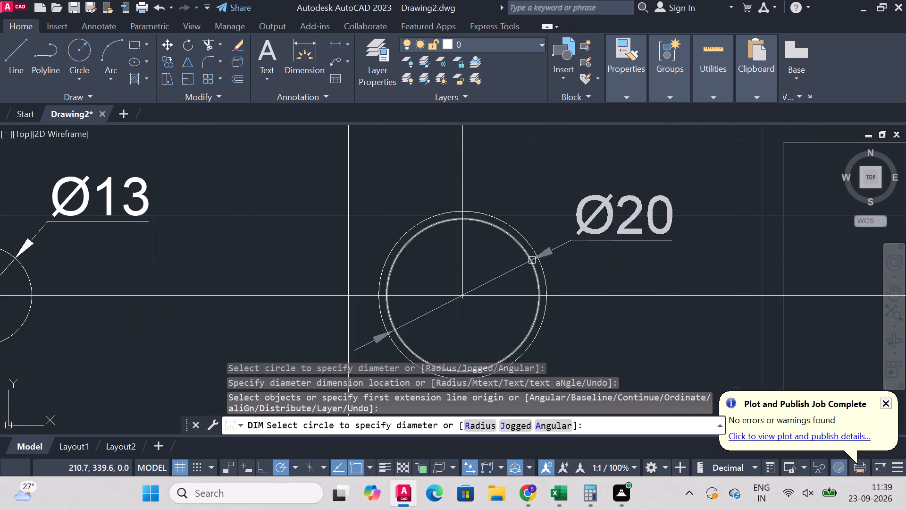
left_click(530, 261)
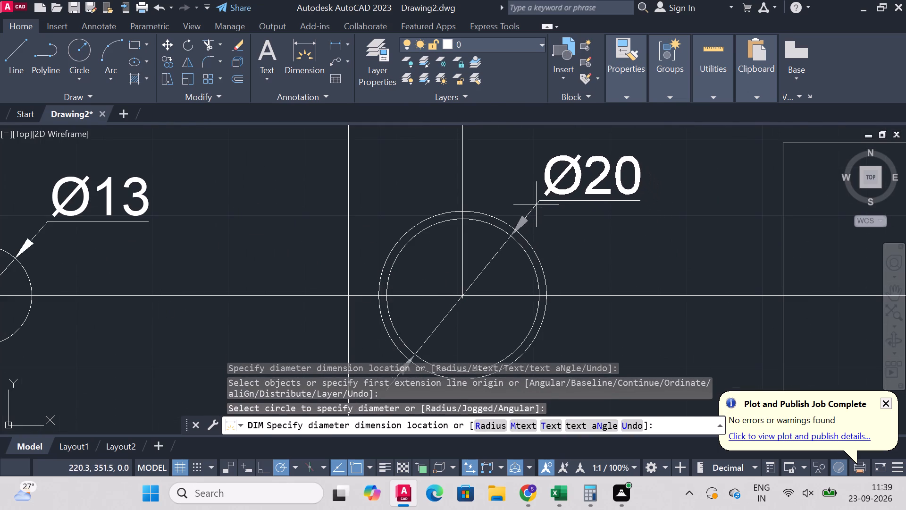
left_click(536, 204)
Add a radius dimension to the plate's lower-right rounded corner in the top view, placing the text outside the outline.
scroll(579, 228, "down", 2)
scroll(665, 259, "down", 2)
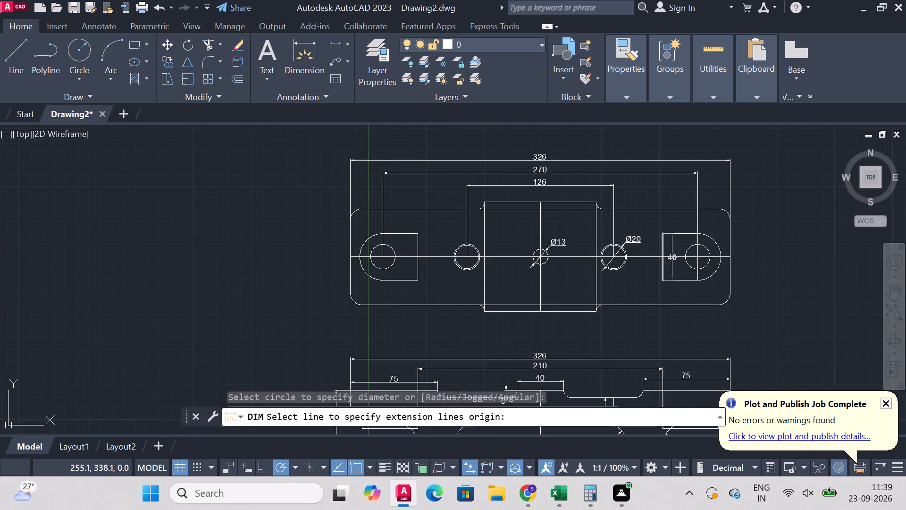
scroll(717, 278, "up", 3)
scroll(702, 257, "down", 4)
scroll(753, 270, "up", 3)
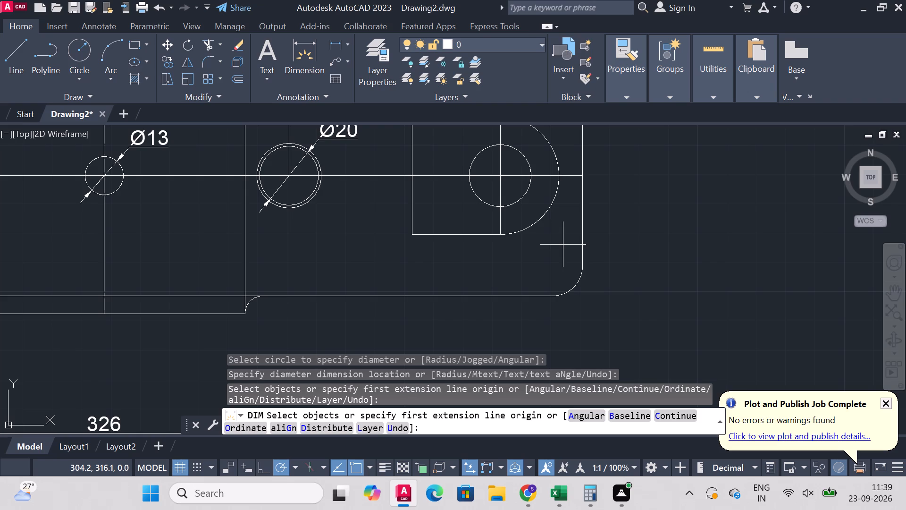
left_click(576, 288)
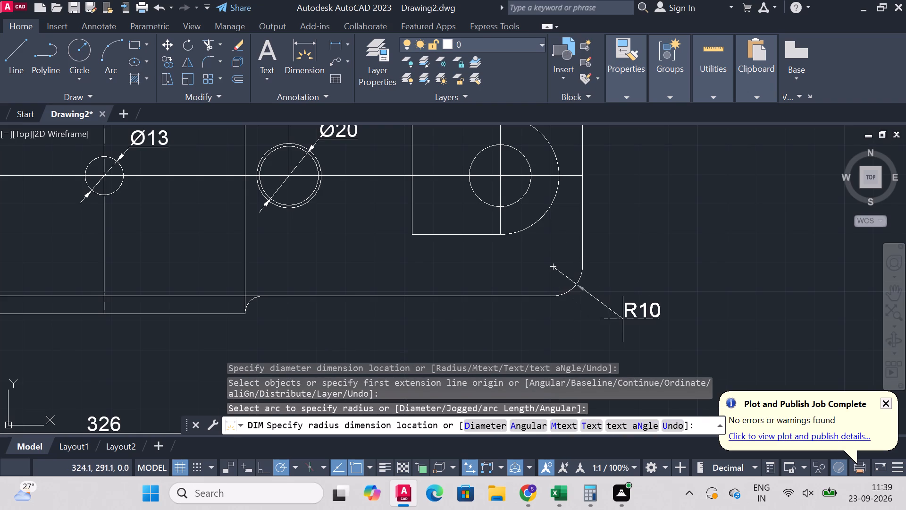
left_click(620, 320)
Add a diameter dimension to the hole in the left D-shaped end feature, placing the text above and left of the feature.
scroll(682, 272, "down", 3)
scroll(477, 228, "up", 3)
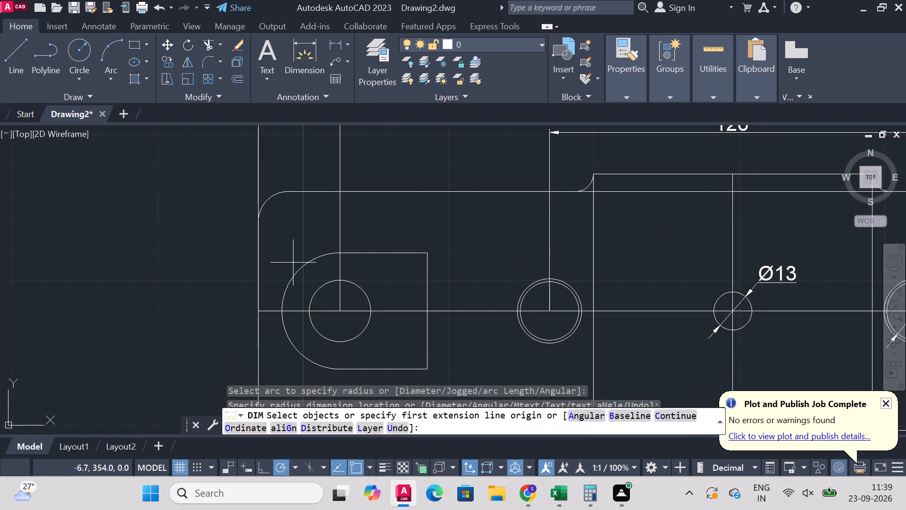
scroll(324, 252, "down", 3)
scroll(324, 262, "up", 3)
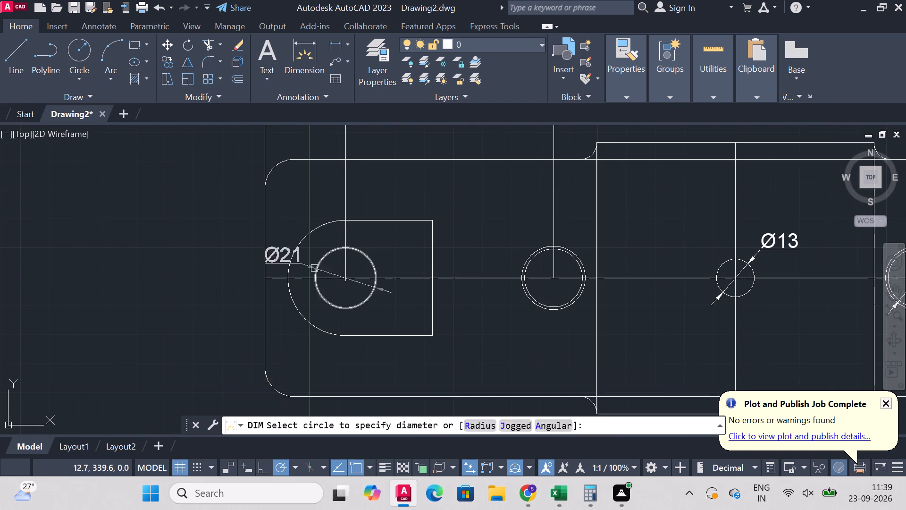
scroll(343, 271, "up", 2)
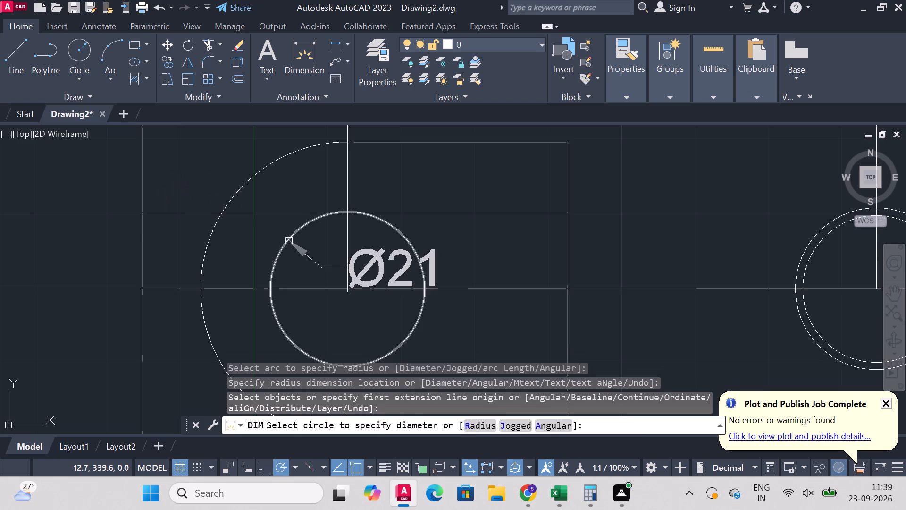
left_click(289, 240)
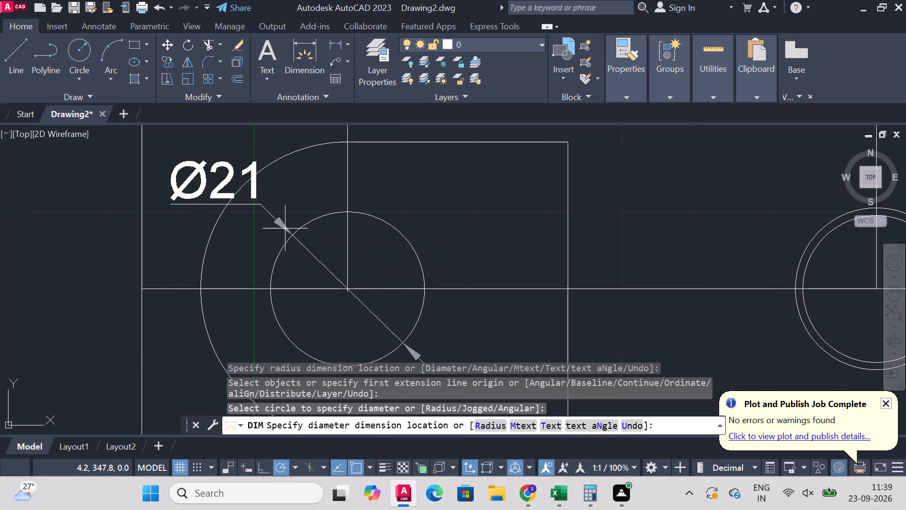
scroll(286, 229, "down", 2)
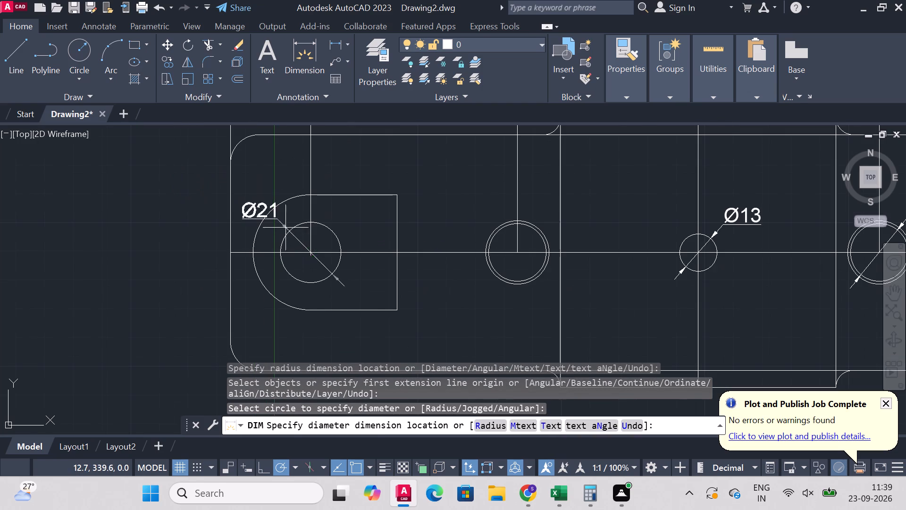
left_click(277, 172)
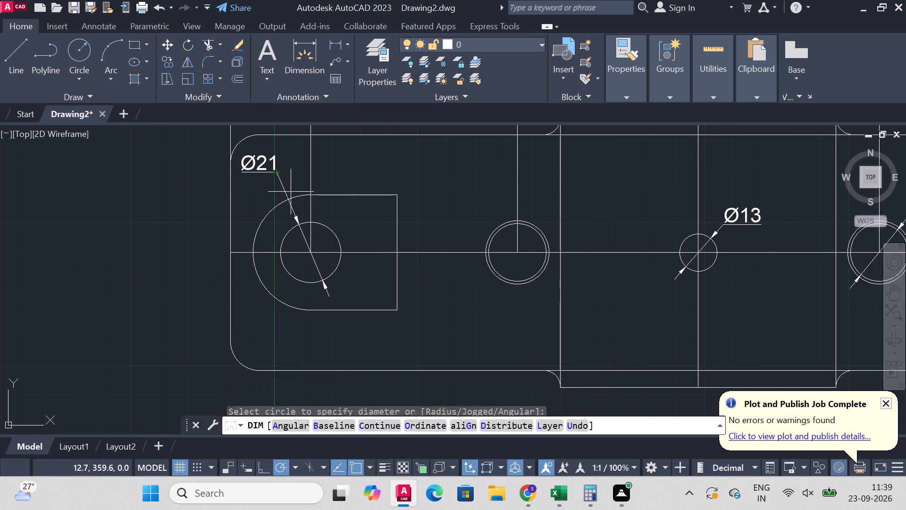
Add a radius dimension to the left D-shaped feature's arc, placing it outside the plate's left edge, and finish dimensioning.
scroll(413, 198, "down", 3)
scroll(416, 222, "up", 2)
left_click(311, 213)
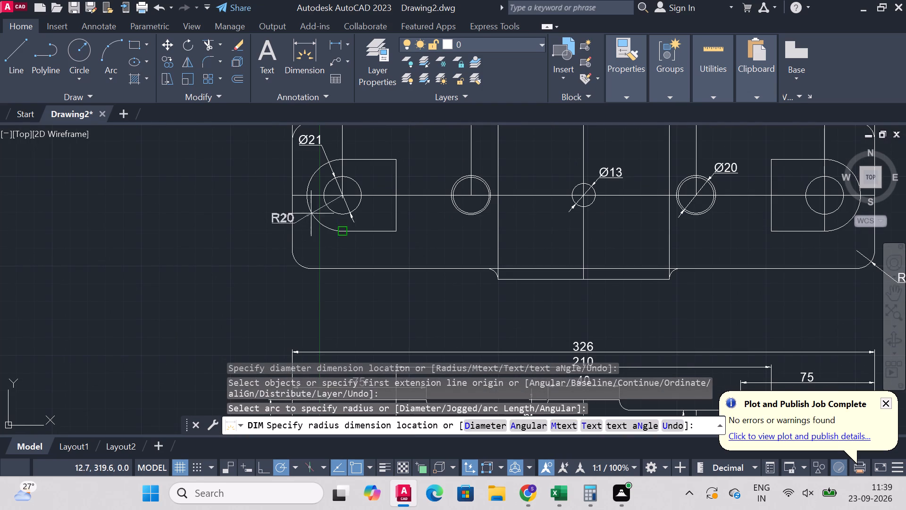
left_click(267, 238)
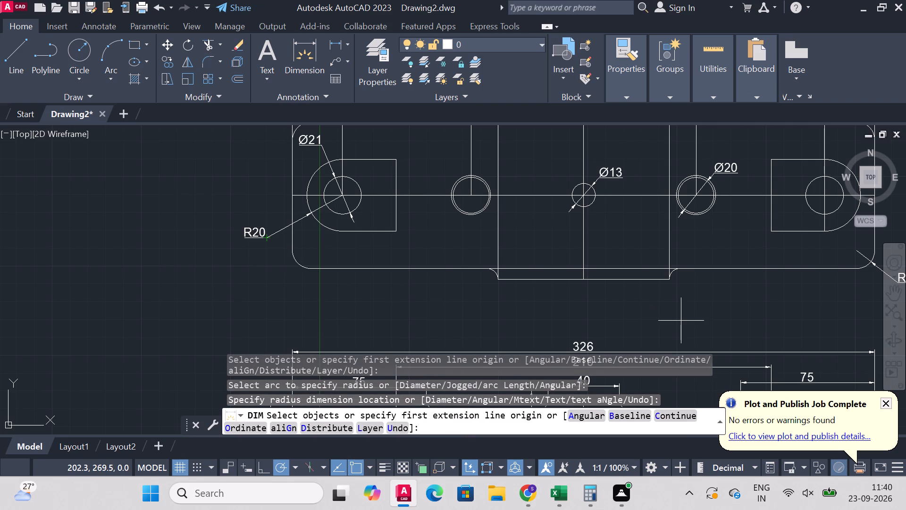
scroll(807, 305, "down", 1)
scroll(637, 270, "down", 2)
scroll(682, 278, "down", 2)
scroll(746, 310, "up", 2)
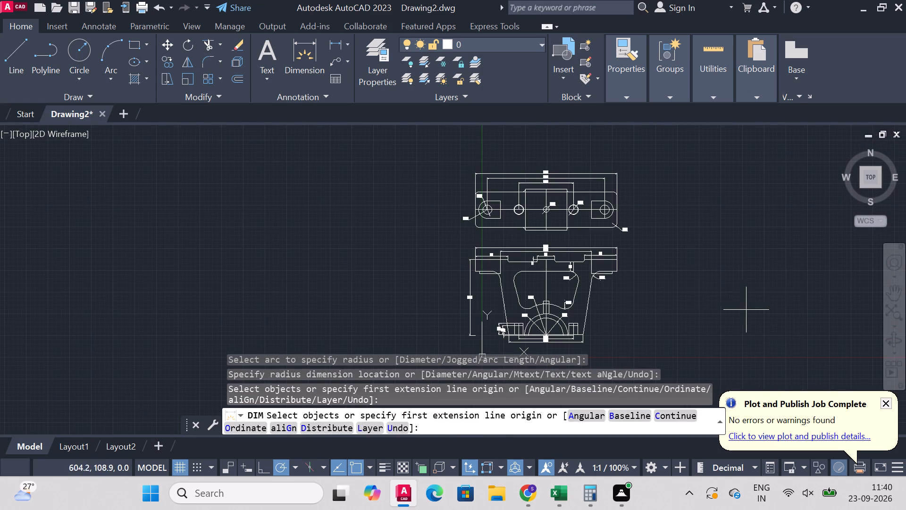
right_click(711, 250)
left_click(747, 197)
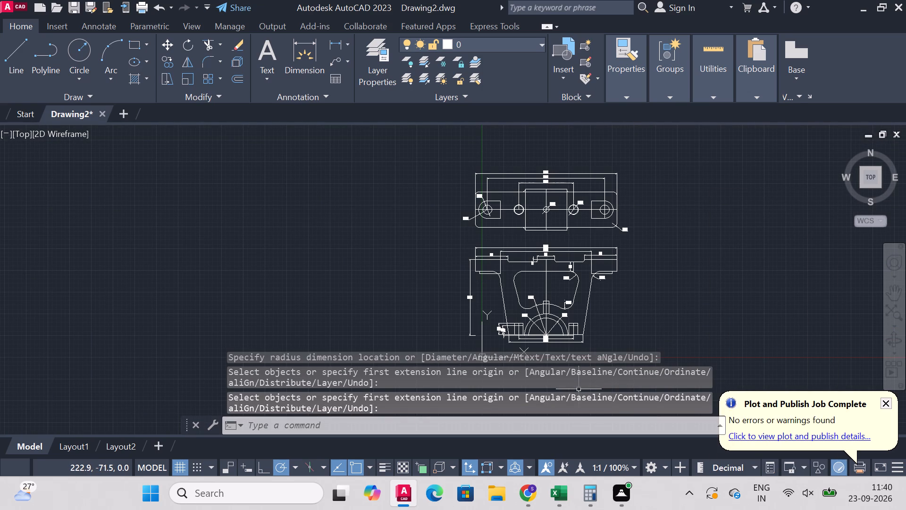
Stop recording the command log file with LOGFILEOFF.
type("logfi")
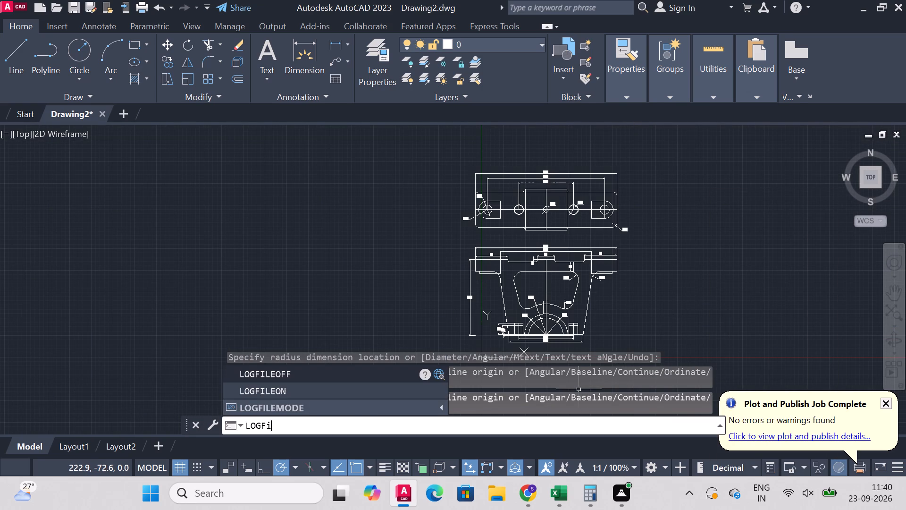
key("Return")
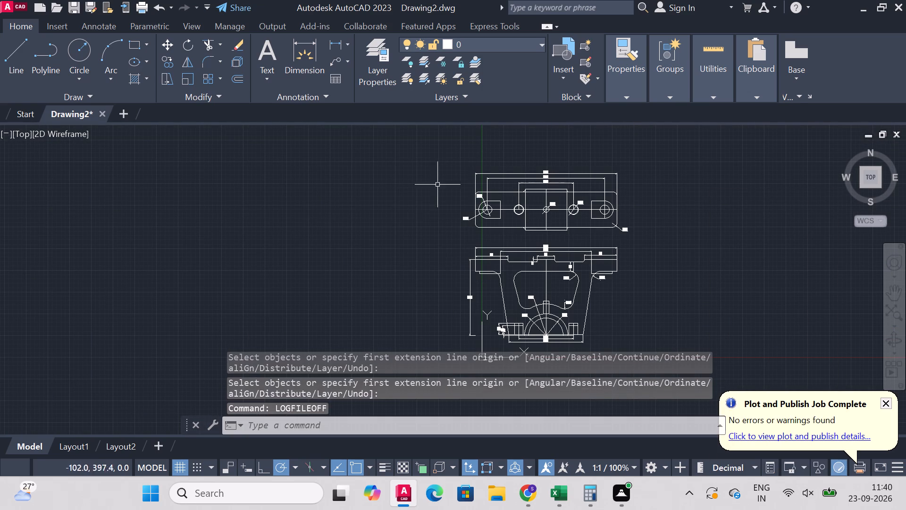
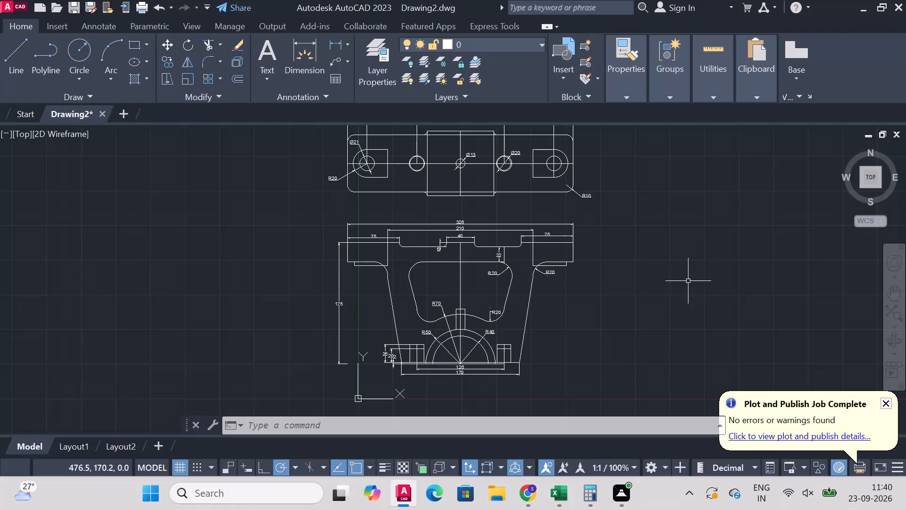
Save the drawing to the Desktop under the name mechanical mounting.
key("ctrl+s")
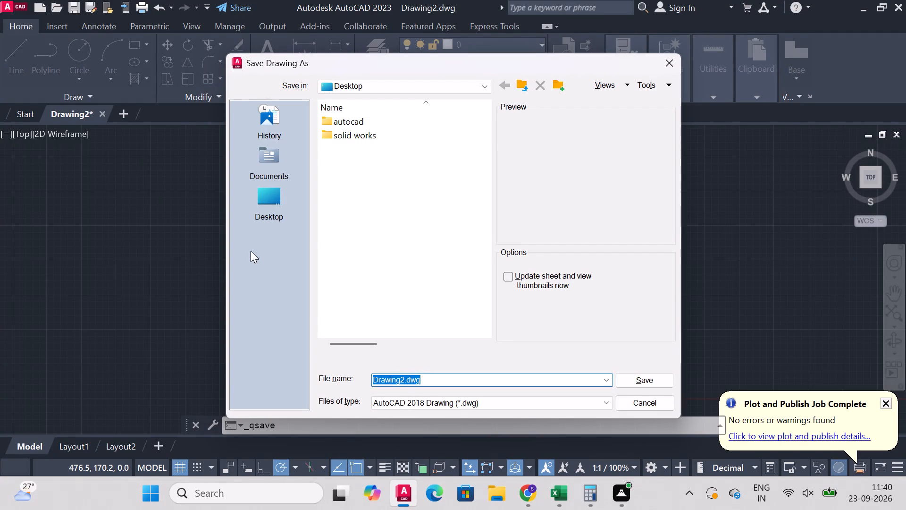
left_click(270, 190)
left_click_drag(442, 375, 262, 396)
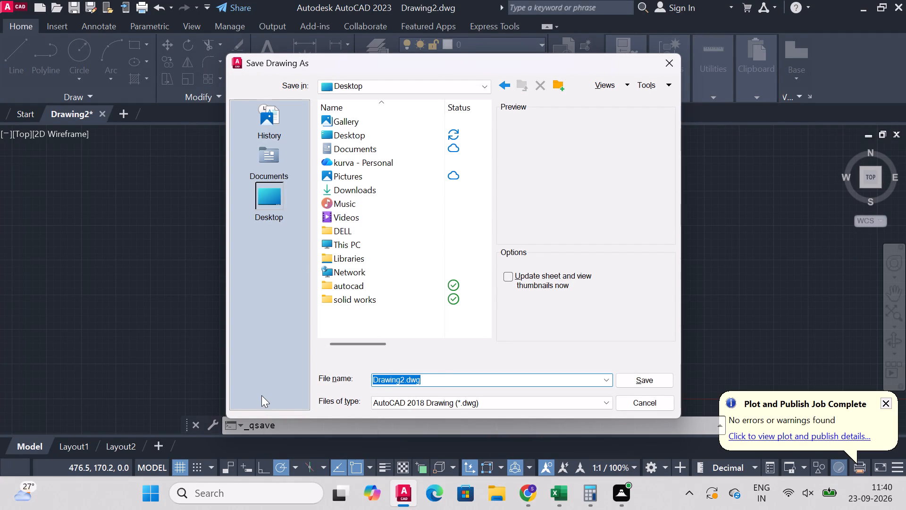
key("ctrl+v")
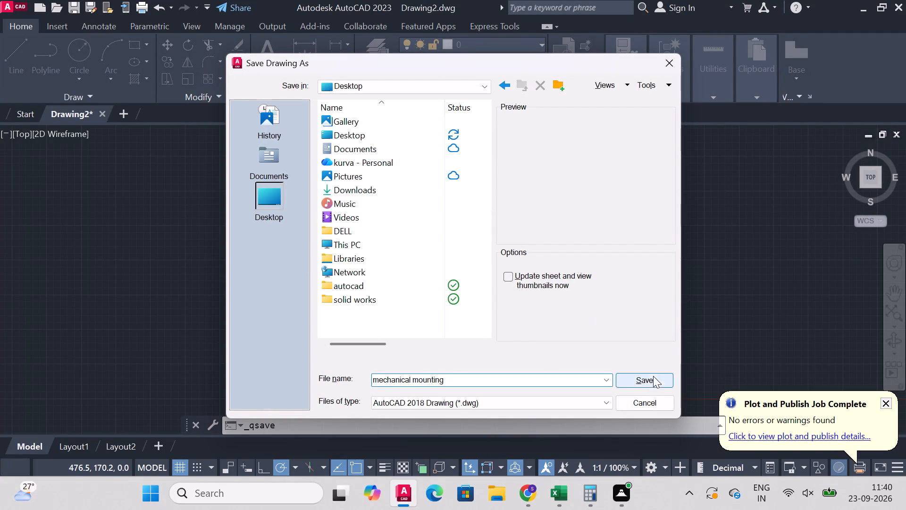
left_click(653, 379)
Set up a plot with DWG To PDF.pc3, a window plot area enclosing both dimensioned views, and landscape orientation.
scroll(578, 317, "down", 1)
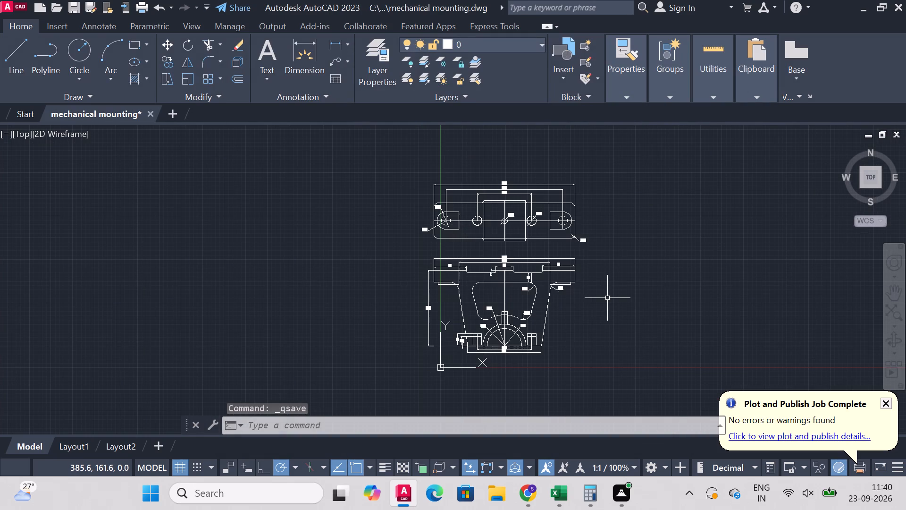
type("plot")
key("Return")
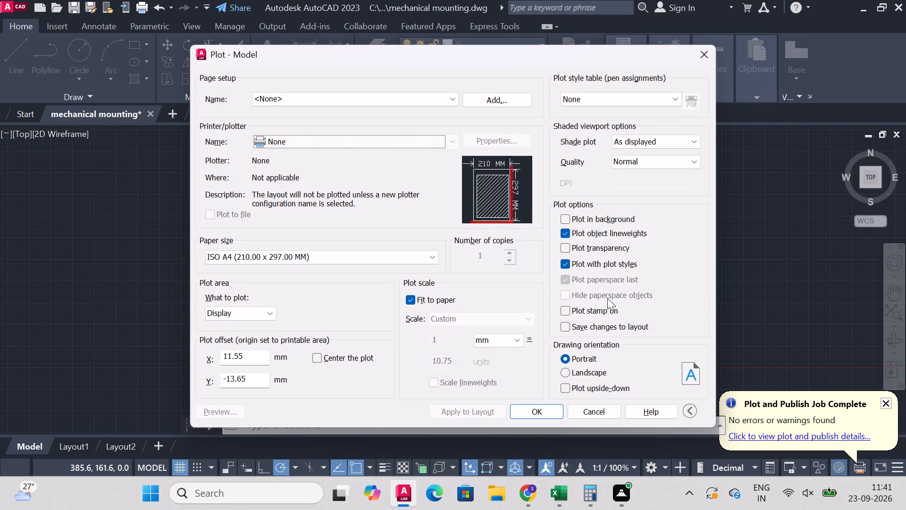
left_click(315, 147)
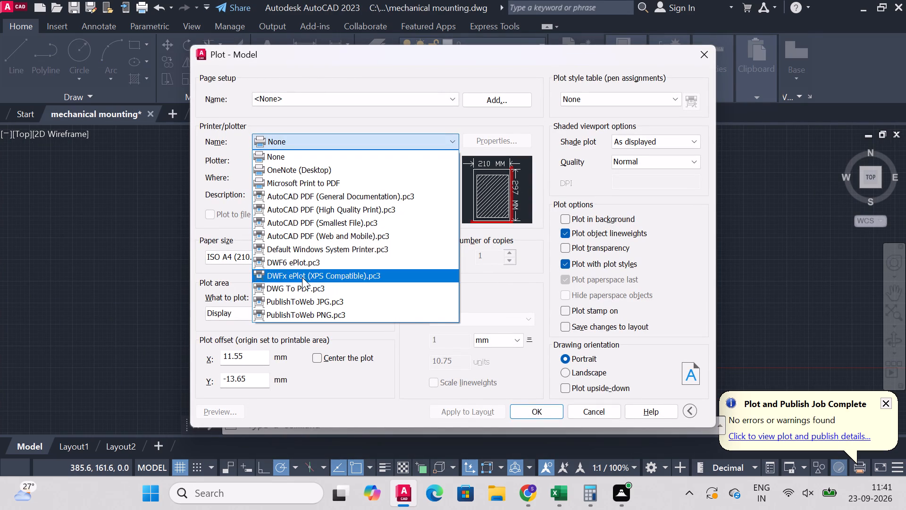
left_click(302, 290)
left_click(258, 317)
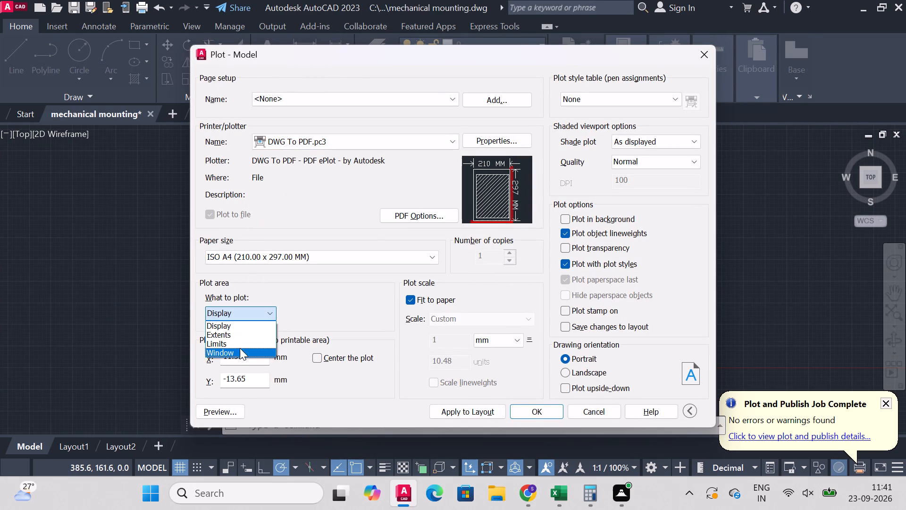
left_click(235, 357)
left_click(250, 352)
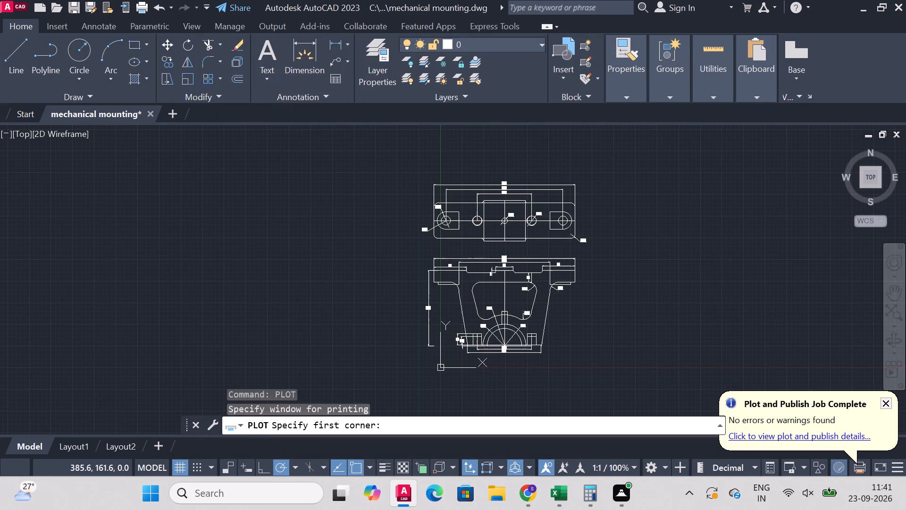
left_click(379, 157)
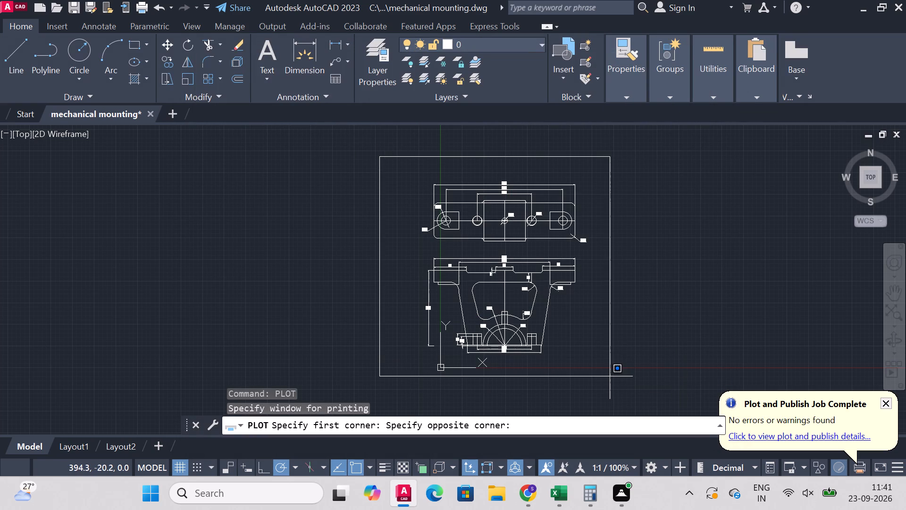
left_click(610, 376)
left_click(562, 374)
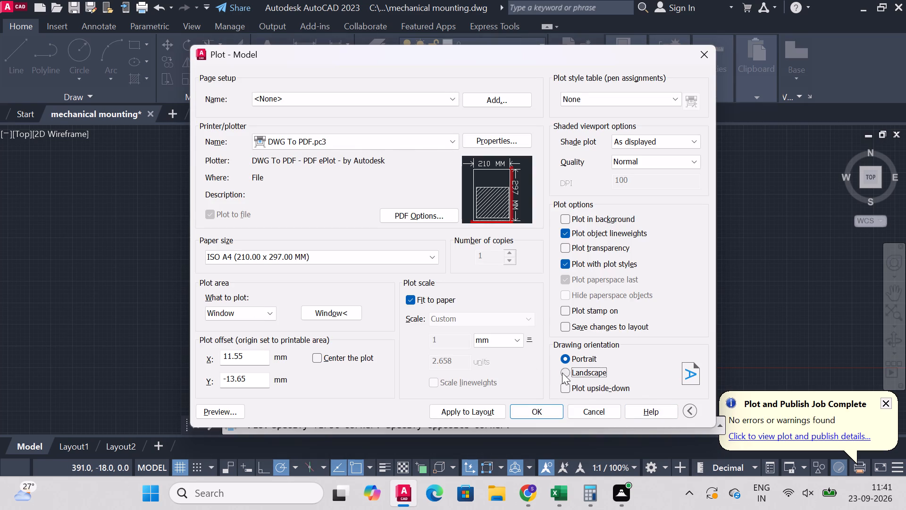
Run the plot and save the PDF to the Desktop under its suggested name.
left_click(530, 405)
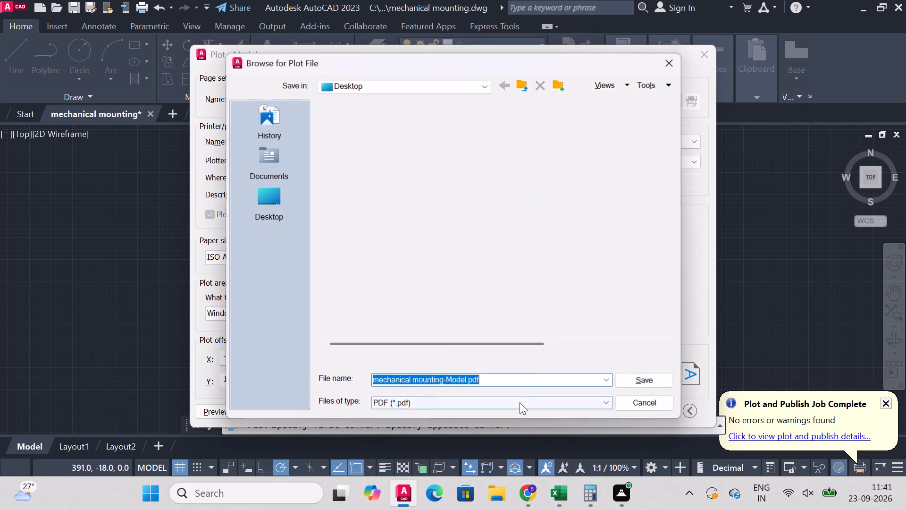
left_click(264, 197)
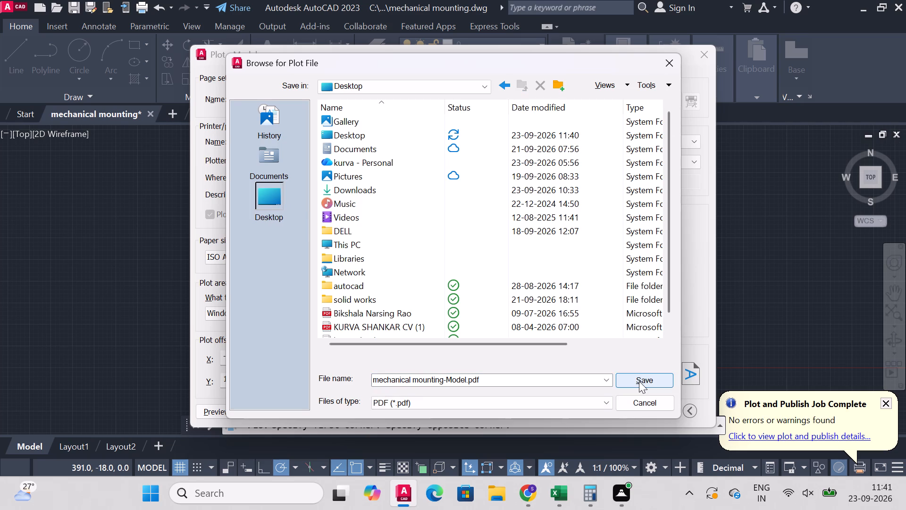
left_click(639, 381)
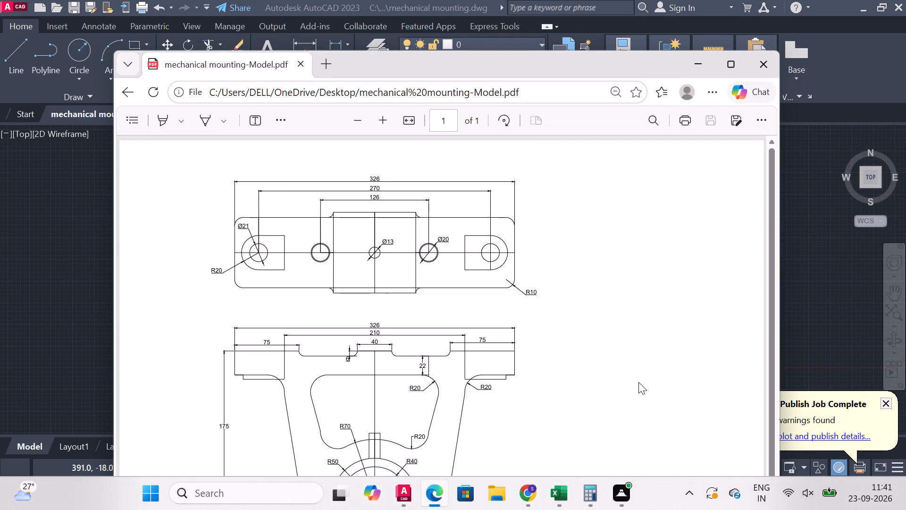
Review both dimensioned views in the plotted PDF and close the PDF viewer.
scroll(614, 440, "down", 3)
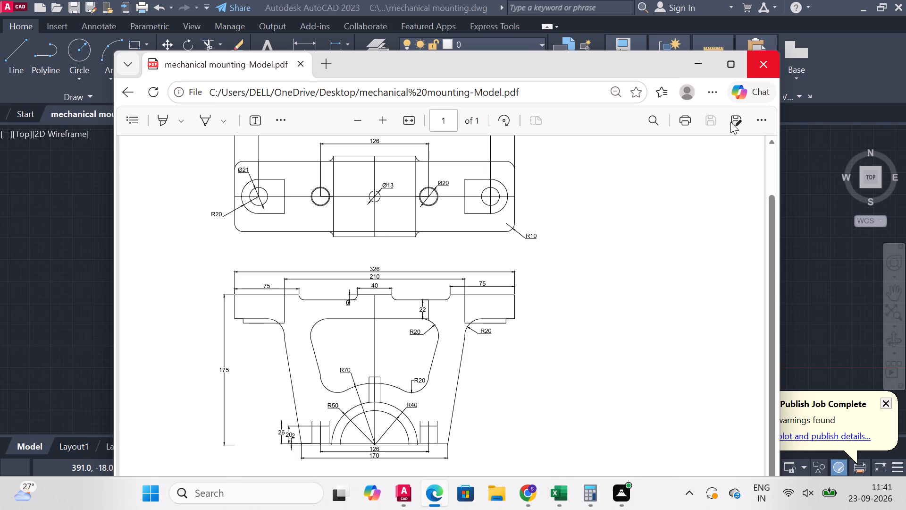
scroll(357, 332, "up", 4)
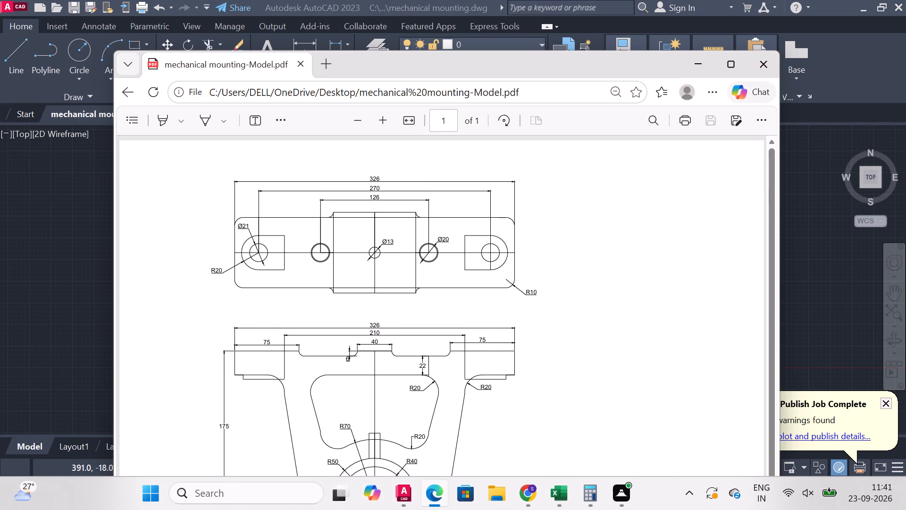
scroll(351, 394, "up", 3)
left_click(759, 65)
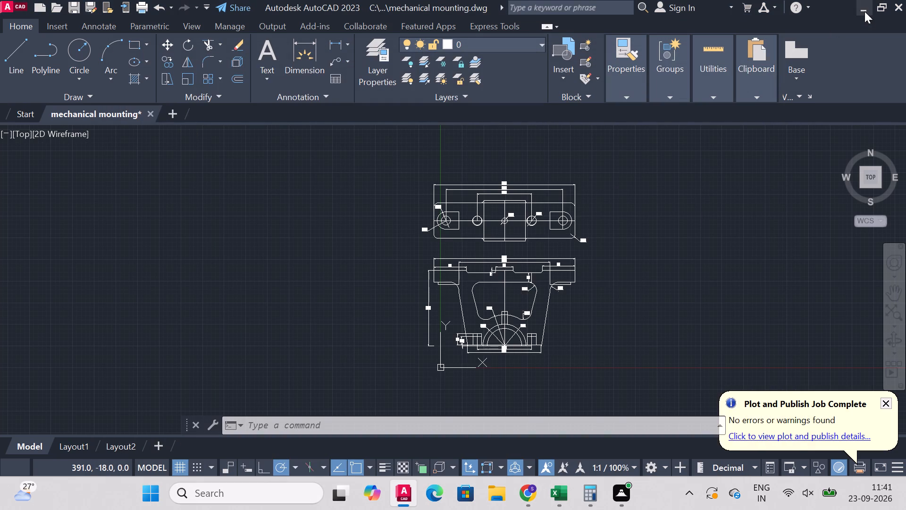
Close the mechanical mounting drawing, saving its changes.
left_click(146, 112)
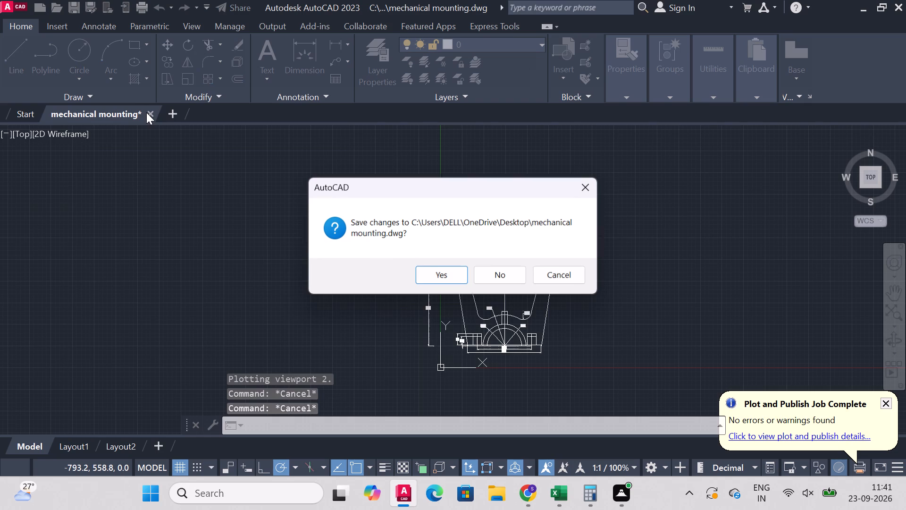
left_click(450, 282)
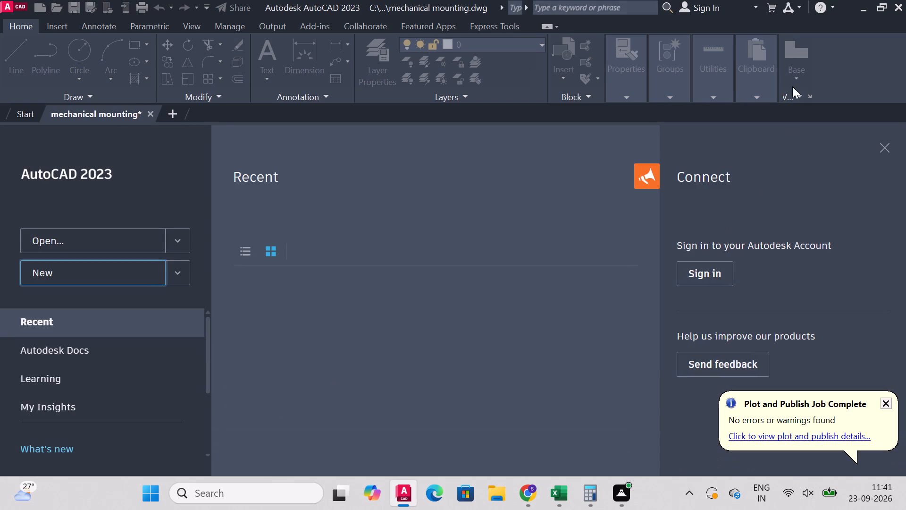